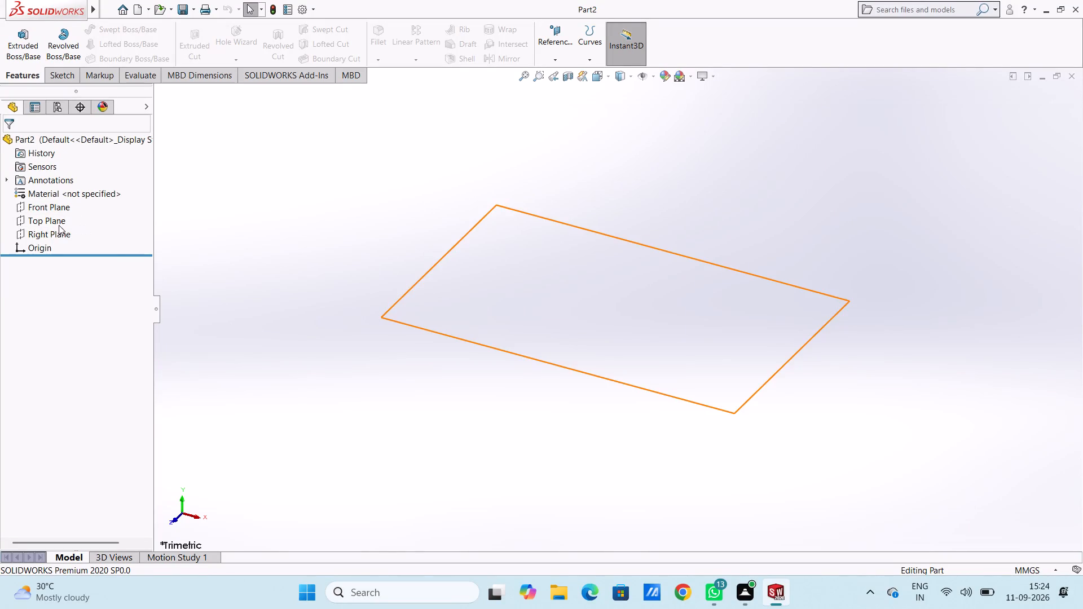
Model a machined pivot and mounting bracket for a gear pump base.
Start a new sketch on the Front Plane.
{"action": "left_click", "coordinate": [51, 204]}
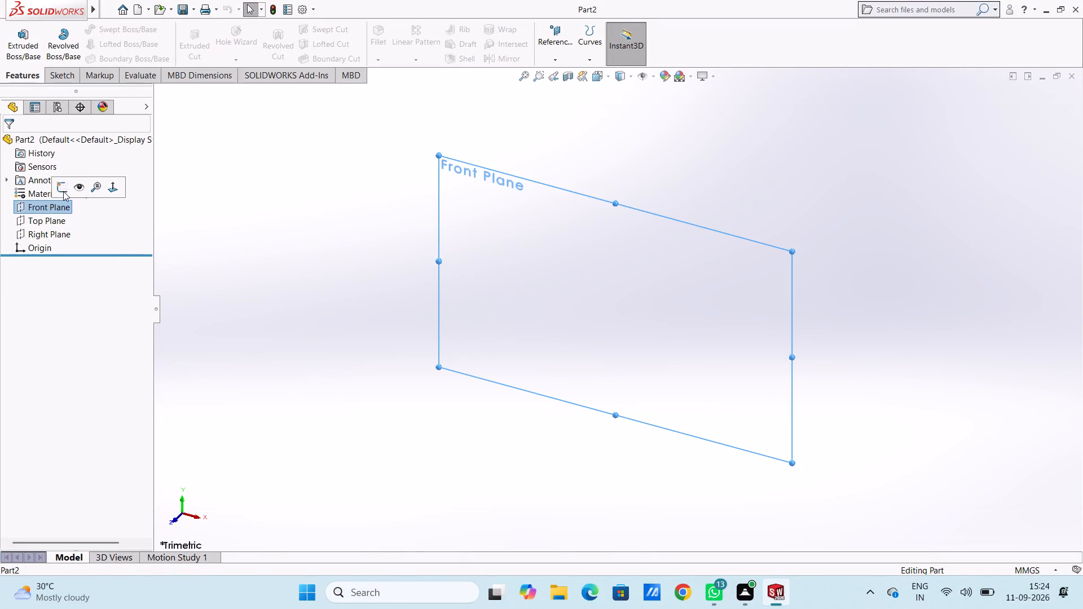
{"action": "left_click", "coordinate": [60, 188]}
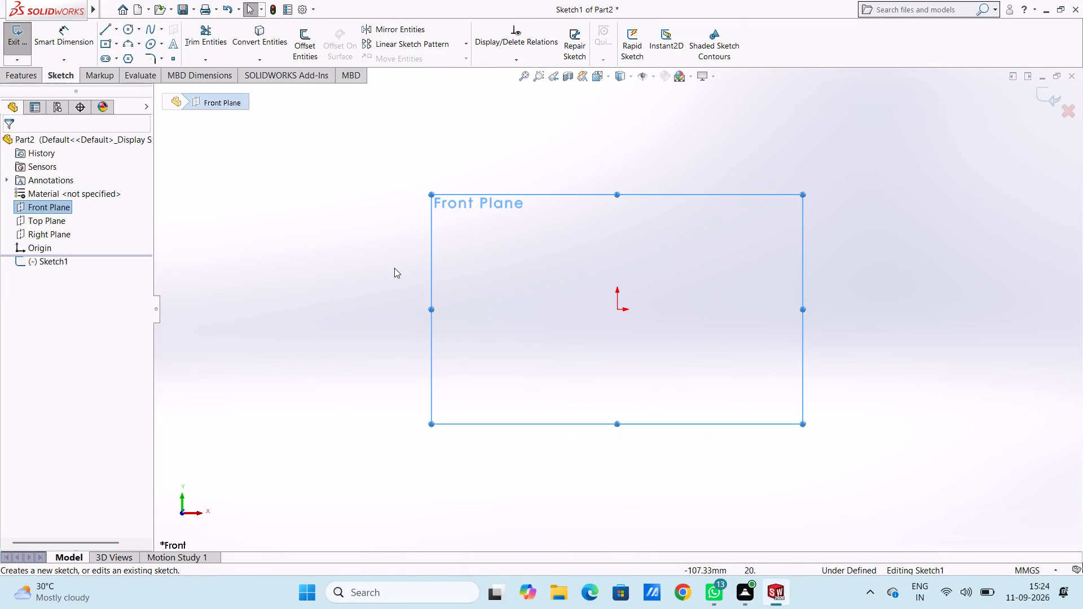
{"action": "left_click", "coordinate": [395, 268]}
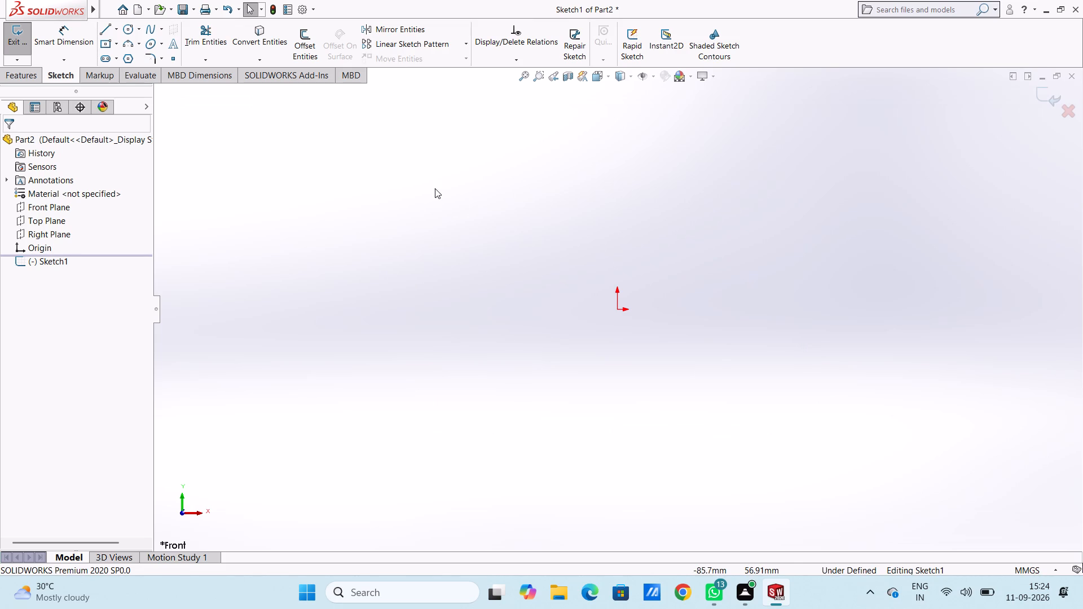
Sketch two 5 mm radius circles level with the origin, centred about 48 mm to its left and 41 mm to its right.
{"action": "left_click", "coordinate": [127, 27]}
{"action": "left_click", "coordinate": [516, 310]}
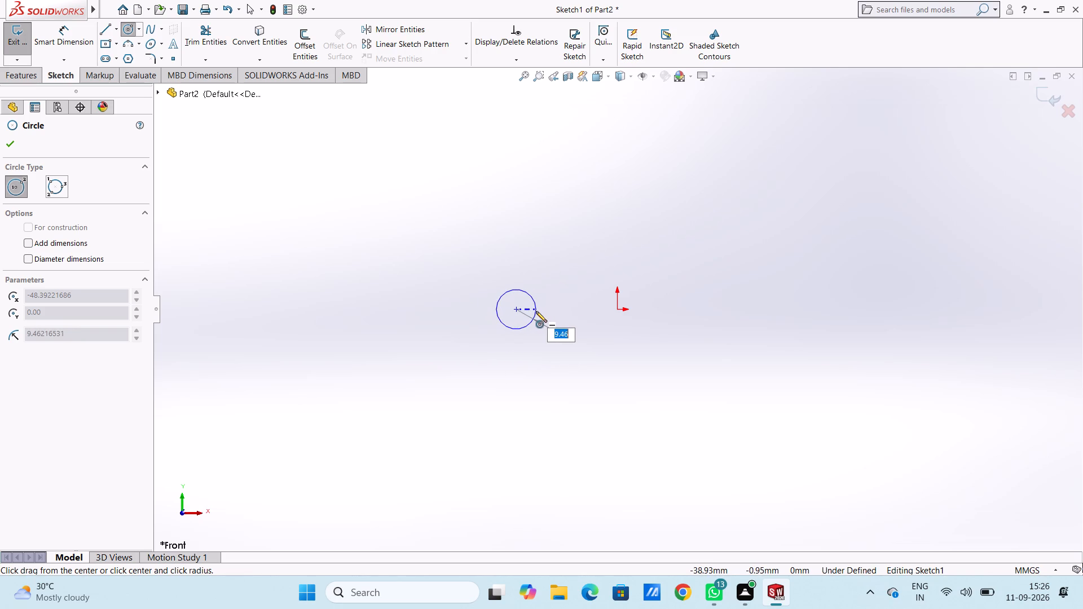
{"action": "key", "text": "5"}
{"action": "key", "text": "Return"}
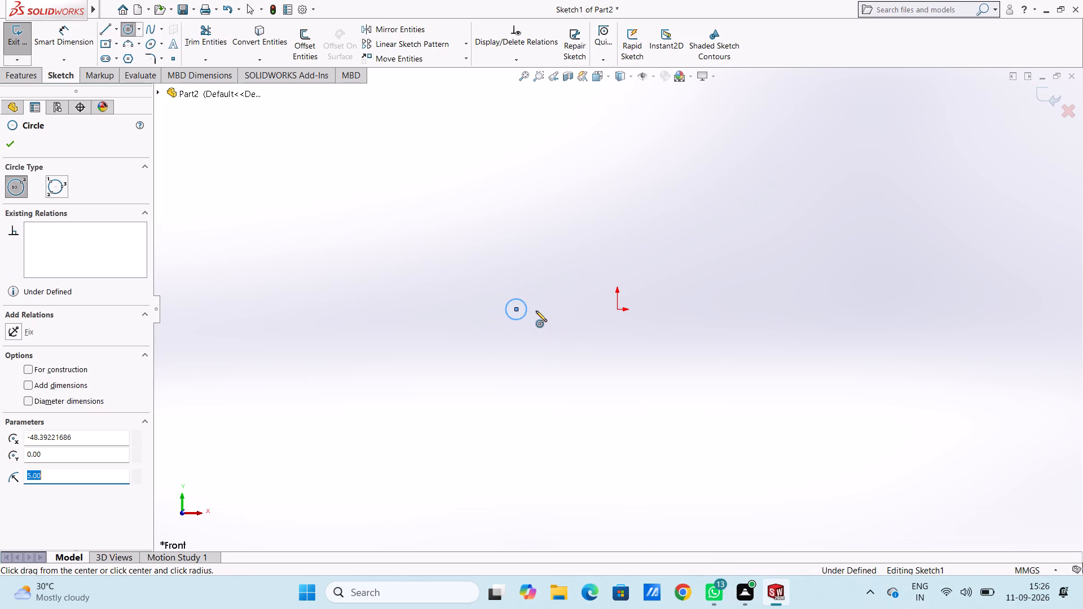
{"action": "left_click", "coordinate": [703, 310]}
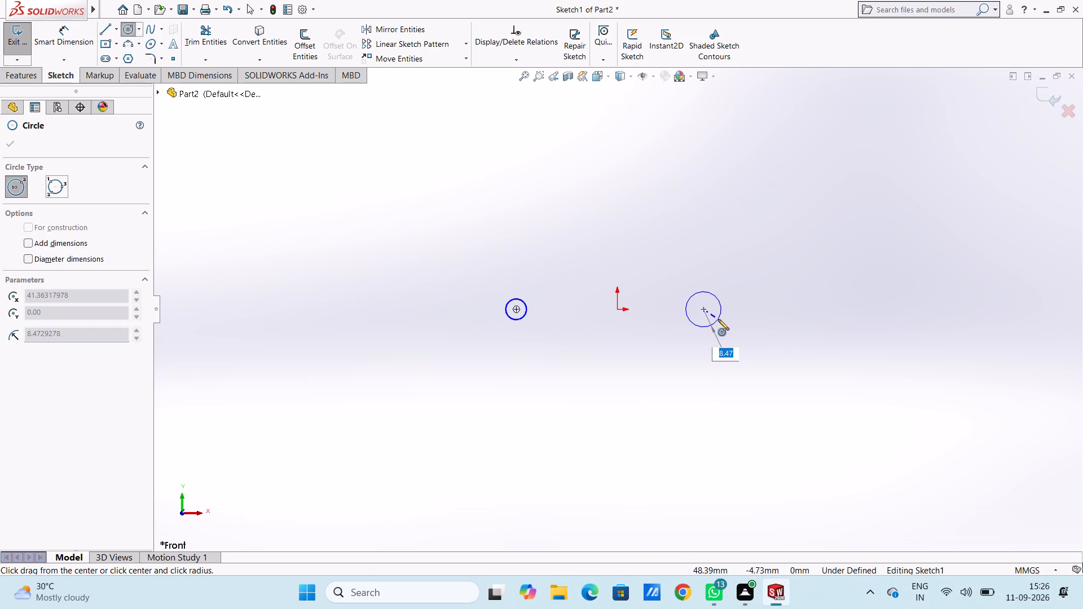
{"action": "key", "text": "5"}
{"action": "key", "text": "Return"}
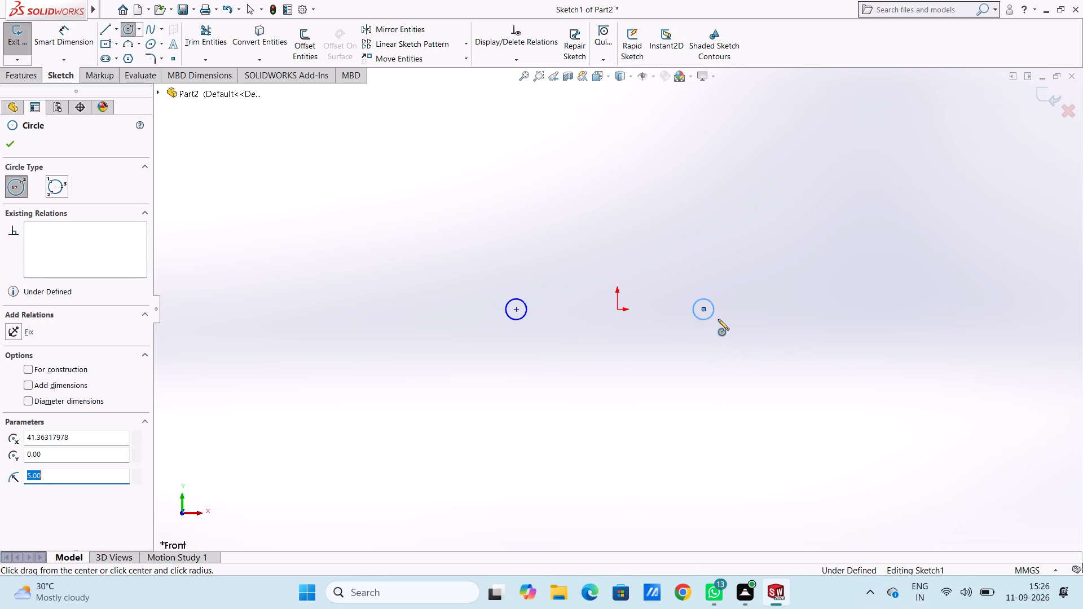
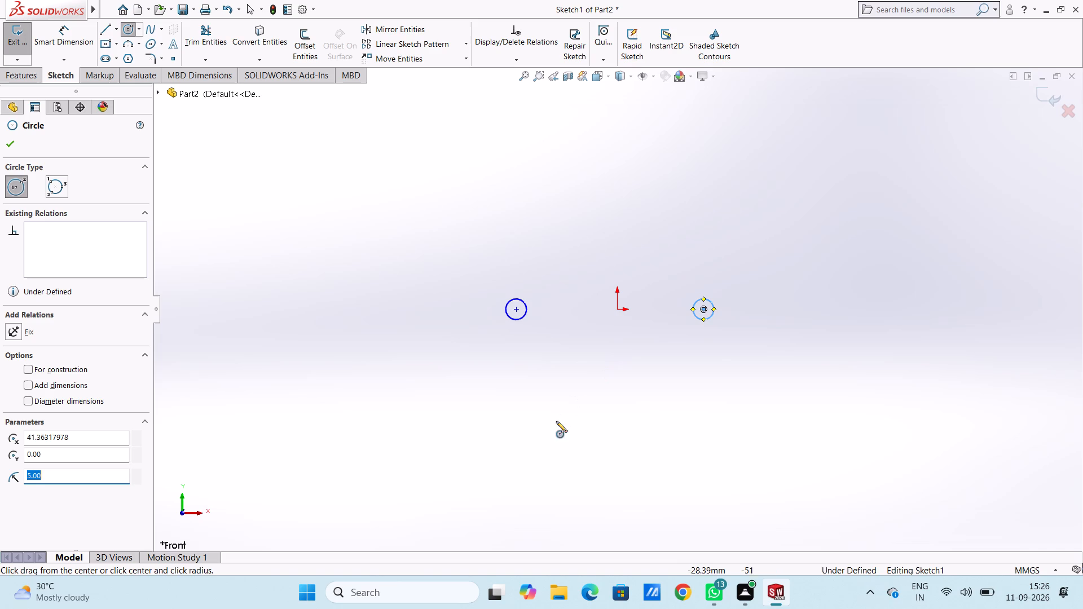
Sketch two more 5 mm radius circles directly beneath the existing pair, level with each other and centred about 69 mm below the origin.
{"action": "left_click", "coordinate": [518, 453]}
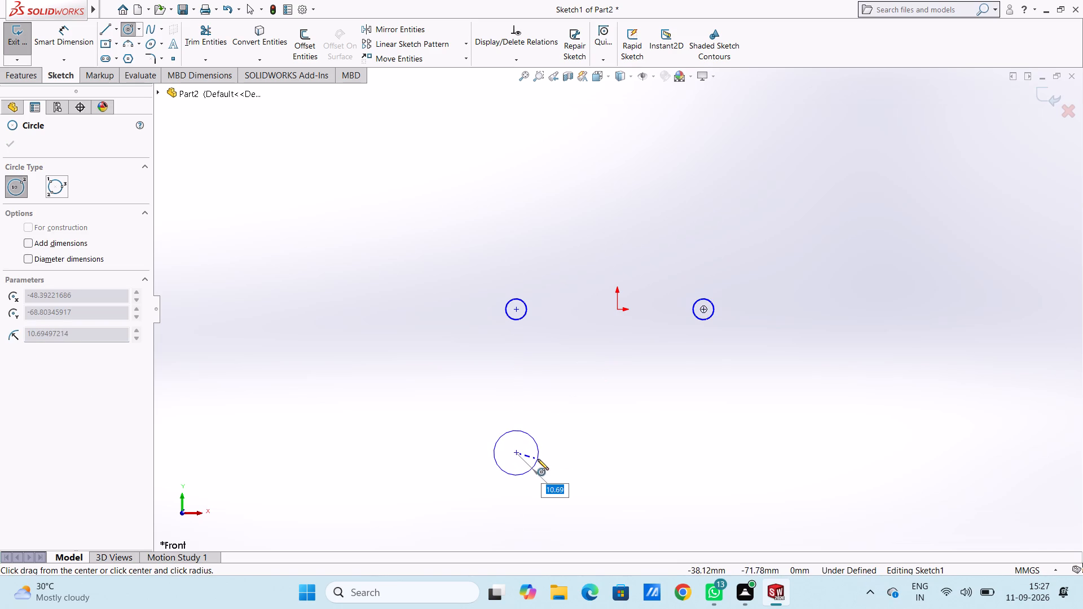
{"action": "key", "text": "5"}
{"action": "key", "text": "Return"}
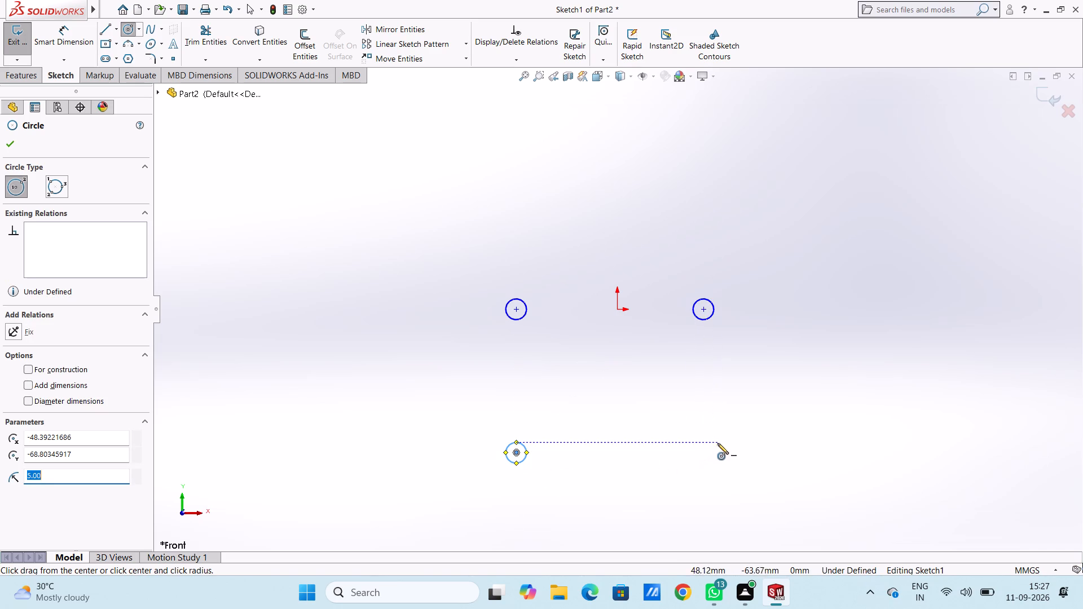
{"action": "left_click", "coordinate": [705, 451]}
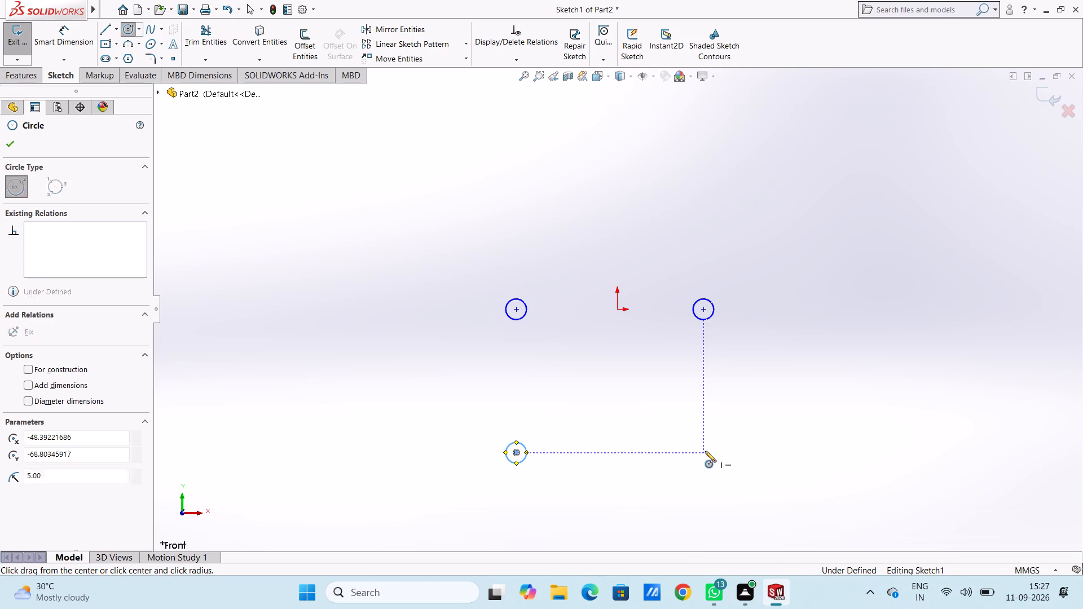
{"action": "key", "text": "5"}
{"action": "key", "text": "Return"}
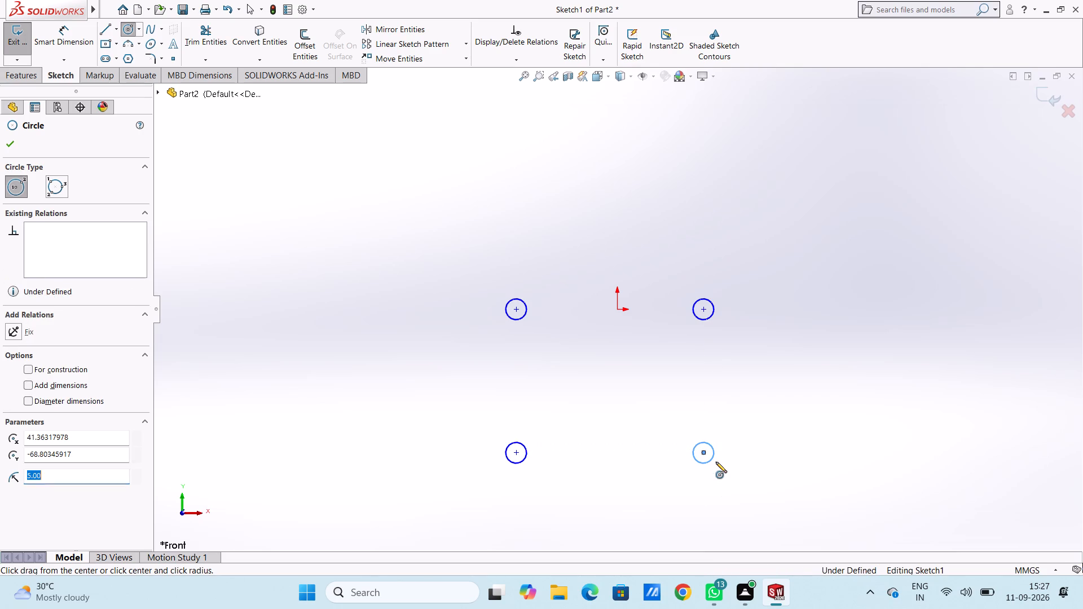
{"action": "key", "text": "Escape"}
{"action": "key", "text": "Escape"}
Dimension the vertical distance between the centres of the two circles left of the origin as 32 mm.
{"action": "scroll", "coordinate": [716, 462], "scroll_direction": "up", "scroll_amount": 1, "text": "ctrl"}
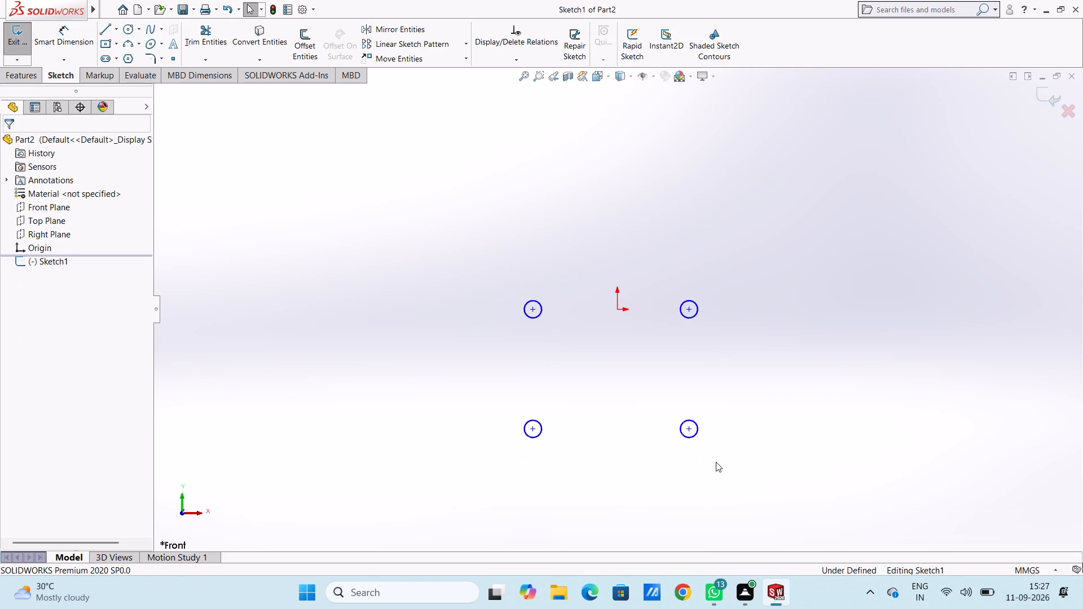
{"action": "left_click", "coordinate": [74, 49]}
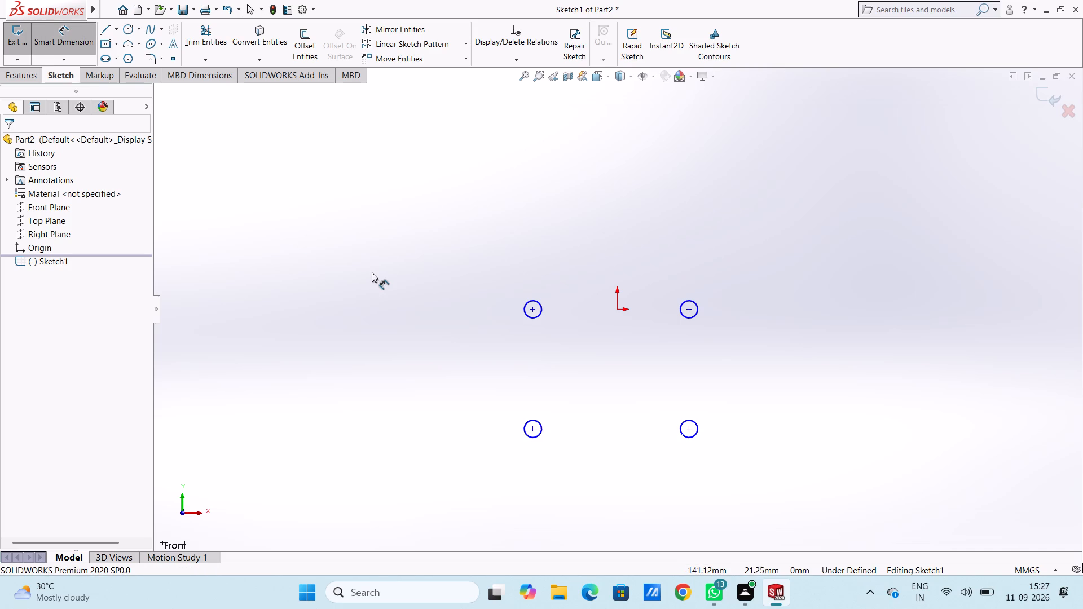
{"action": "left_click", "coordinate": [534, 311]}
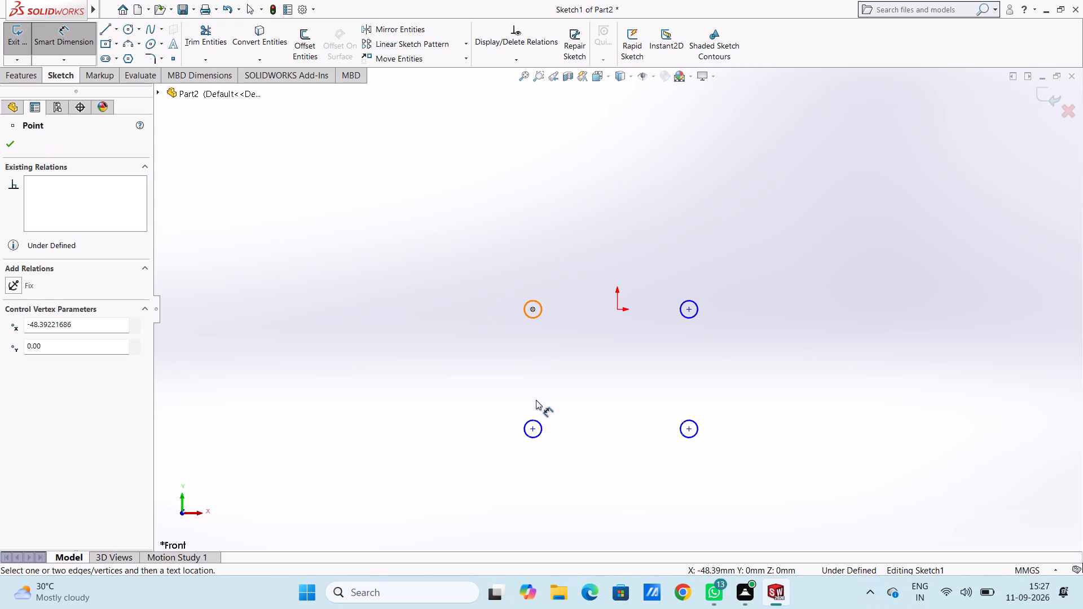
{"action": "left_click", "coordinate": [535, 431]}
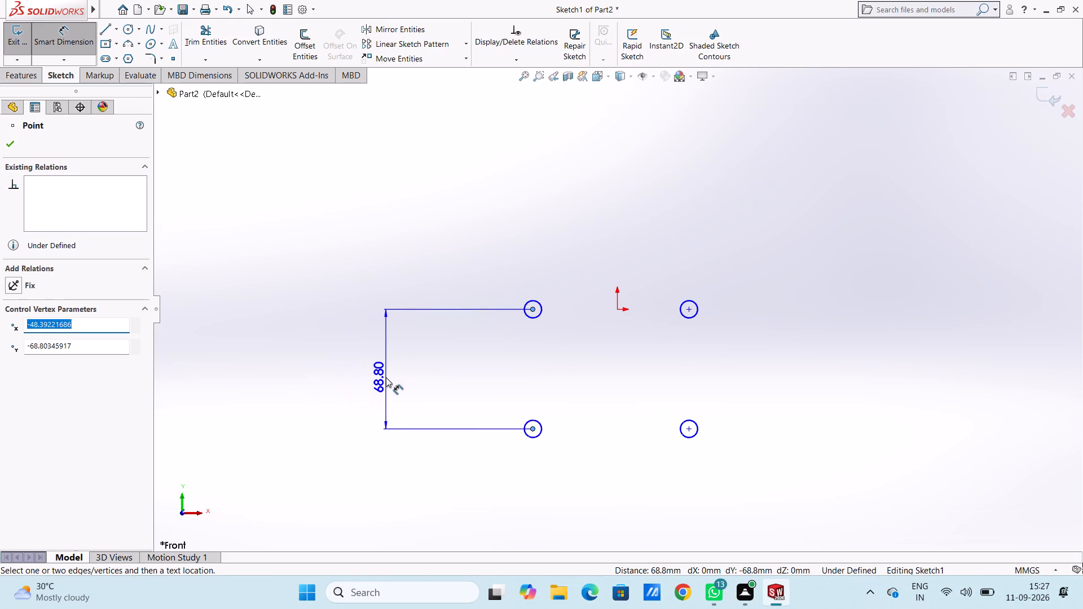
{"action": "left_click", "coordinate": [386, 377]}
{"action": "type", "text": "32"}
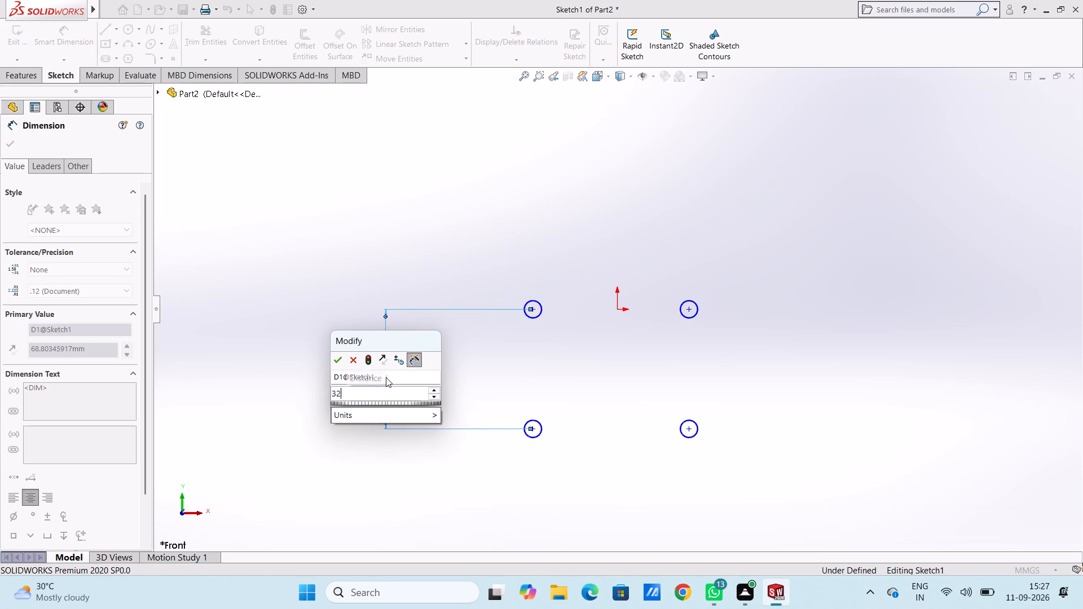
{"action": "key", "text": "Return"}
{"action": "left_click", "coordinate": [486, 392]}
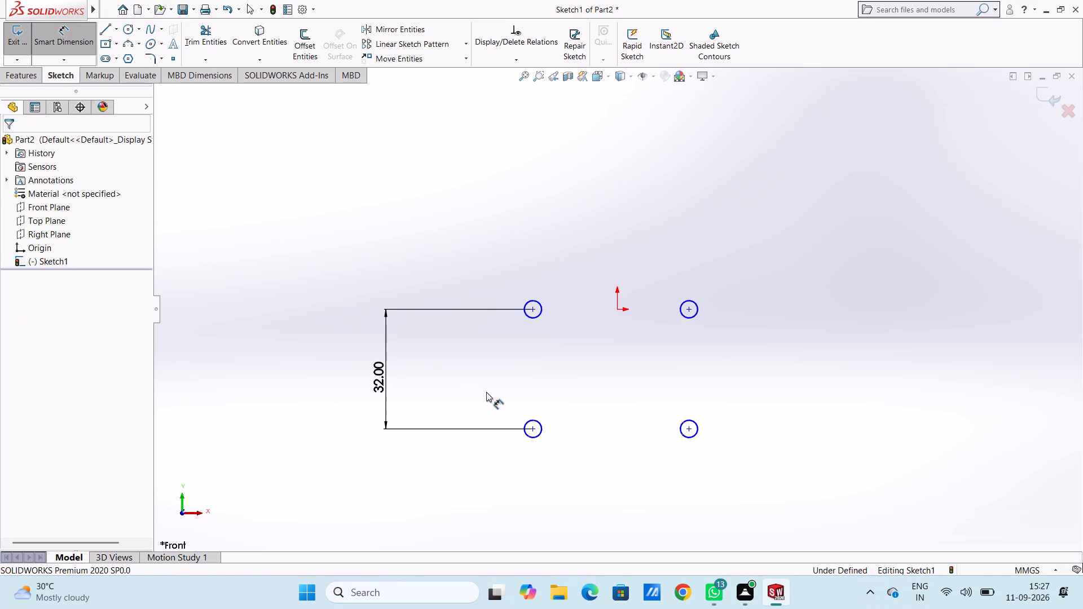
Dimension the horizontal distance between the centres of the two upper circles as 50 mm.
{"action": "left_click", "coordinate": [534, 310]}
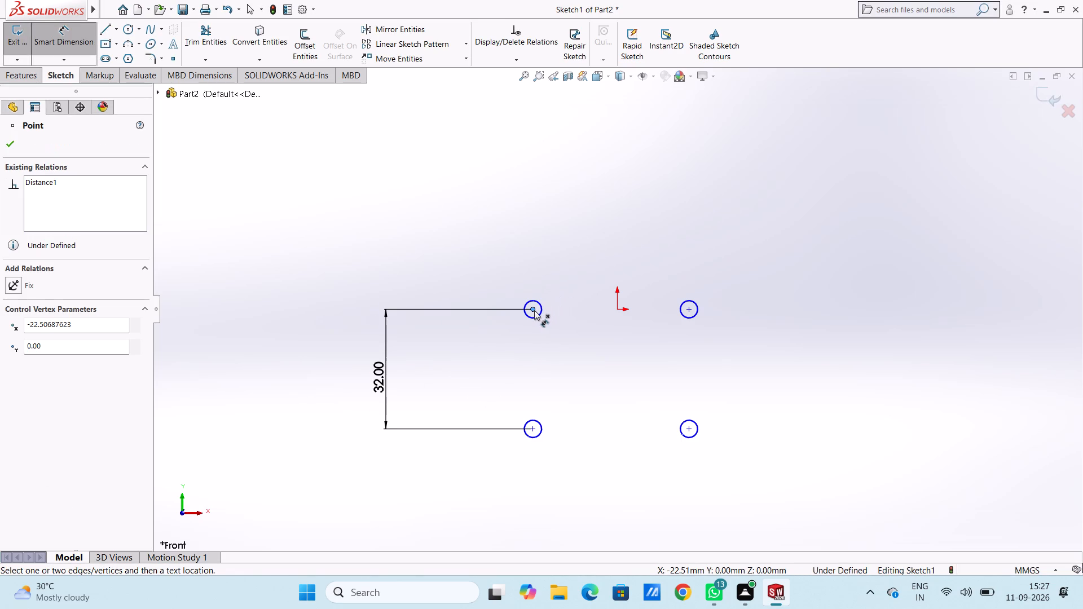
{"action": "left_click", "coordinate": [691, 308]}
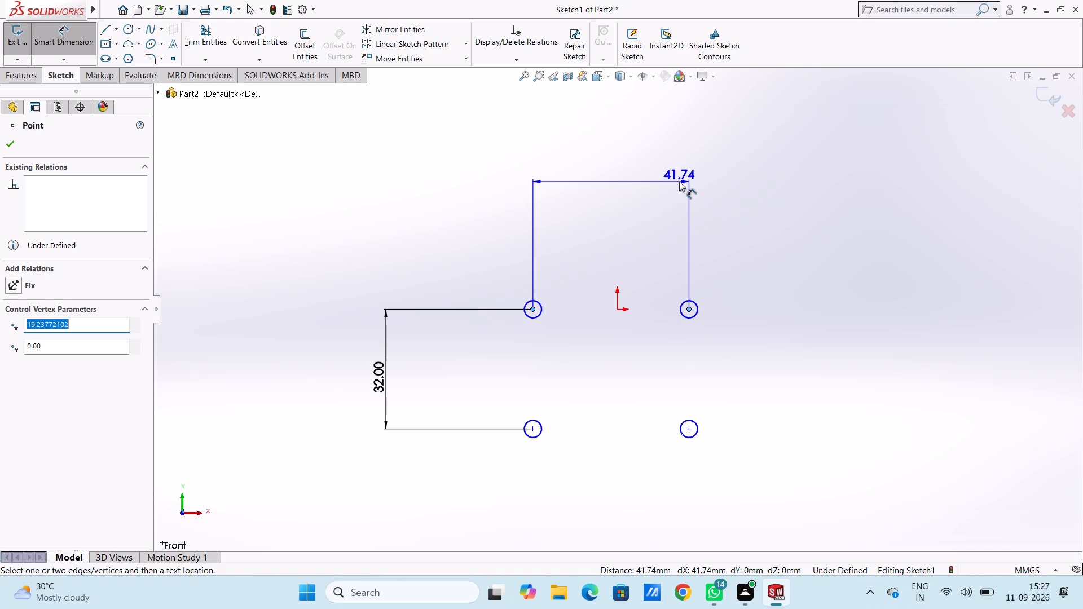
{"action": "left_click", "coordinate": [679, 182]}
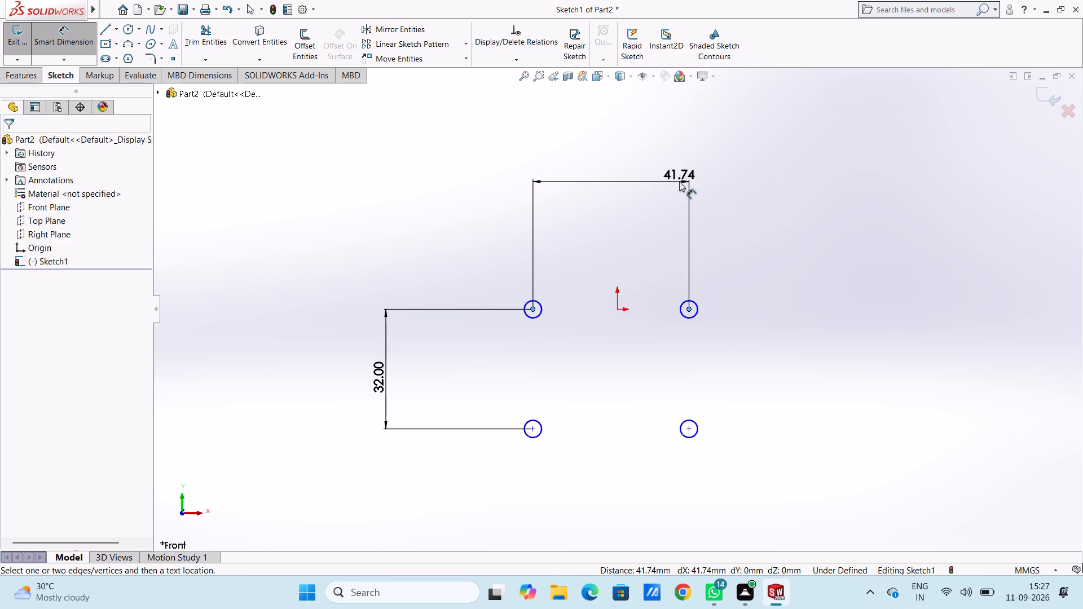
{"action": "type", "text": "50"}
{"action": "key", "text": "Return"}
{"action": "left_click", "coordinate": [676, 245]}
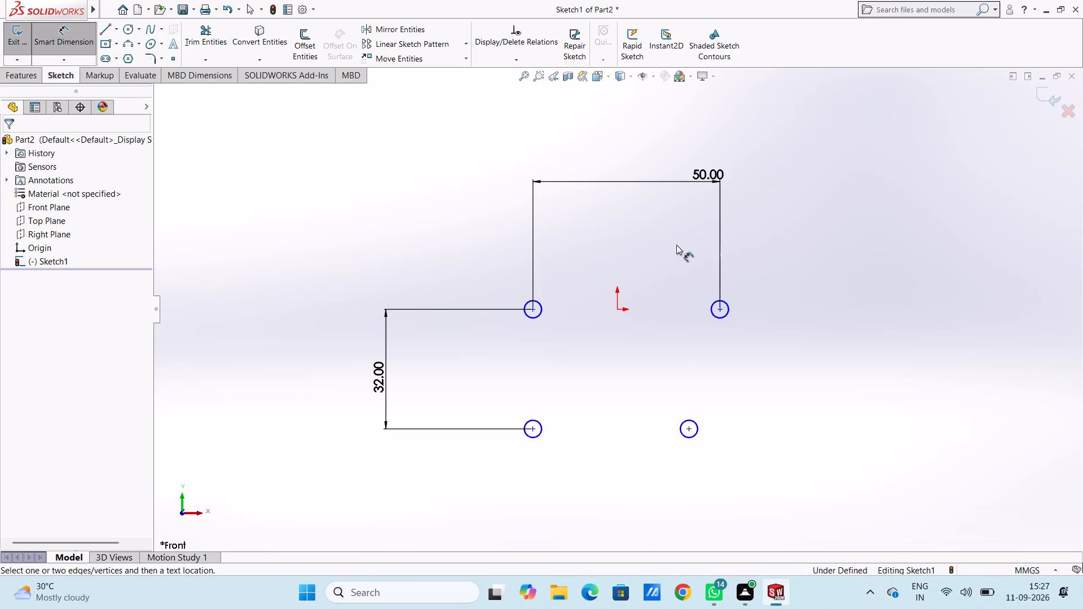
Dimension the horizontal distance from the origin to the upper-right circle's centre as 25 mm.
{"action": "left_click", "coordinate": [618, 308]}
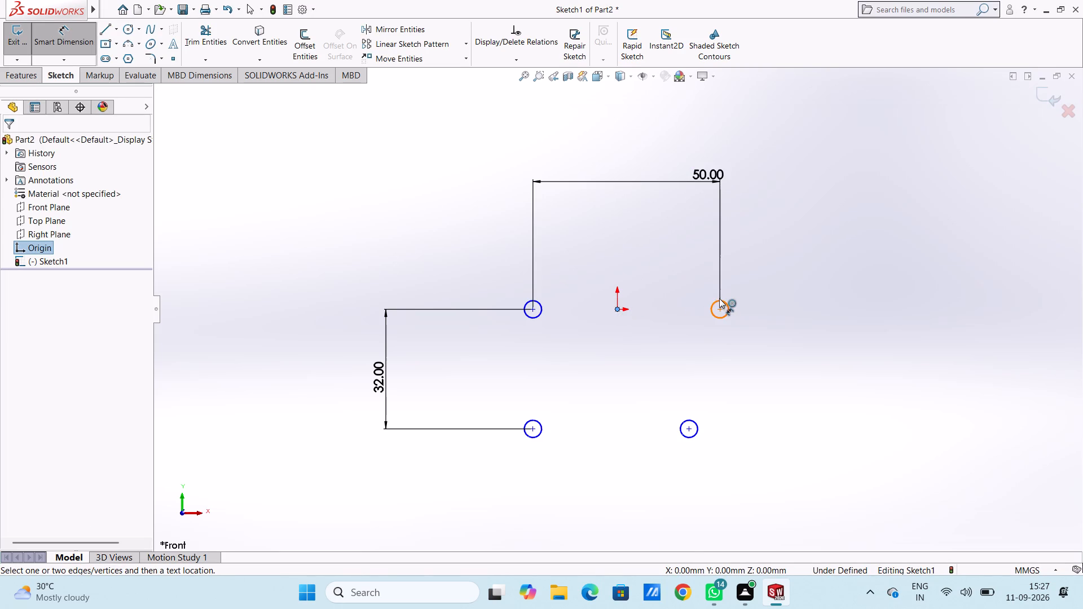
{"action": "left_click", "coordinate": [720, 310]}
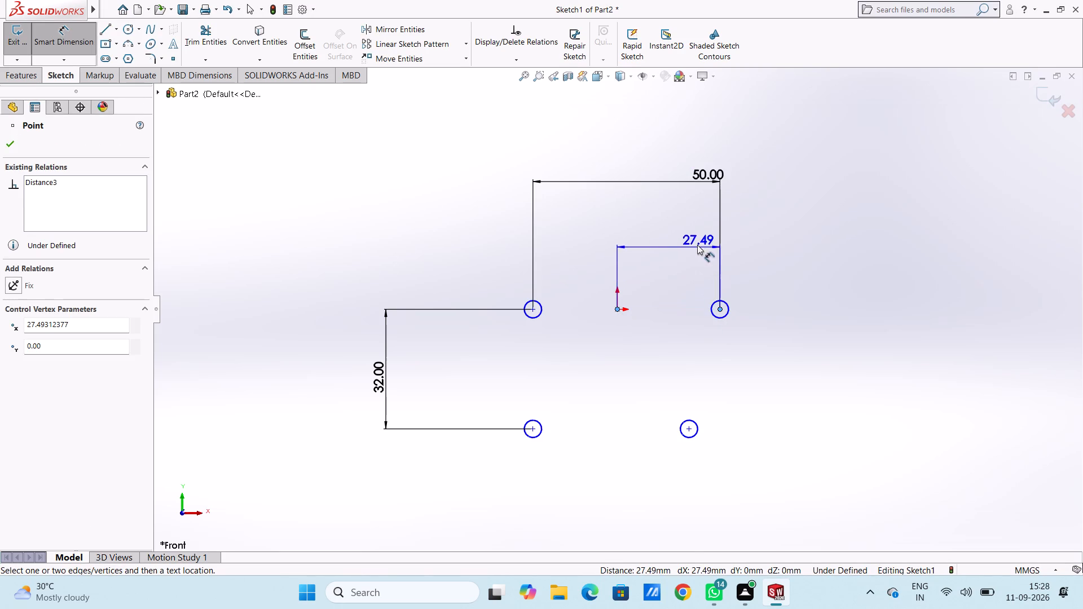
{"action": "left_click", "coordinate": [694, 232]}
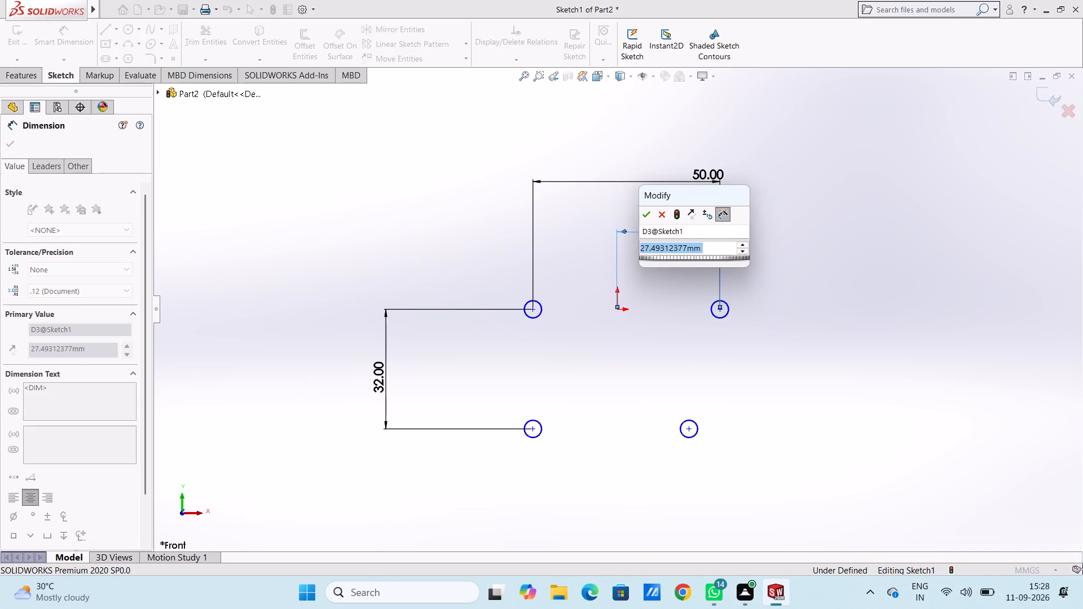
{"action": "type", "text": "25"}
{"action": "key", "text": "Return"}
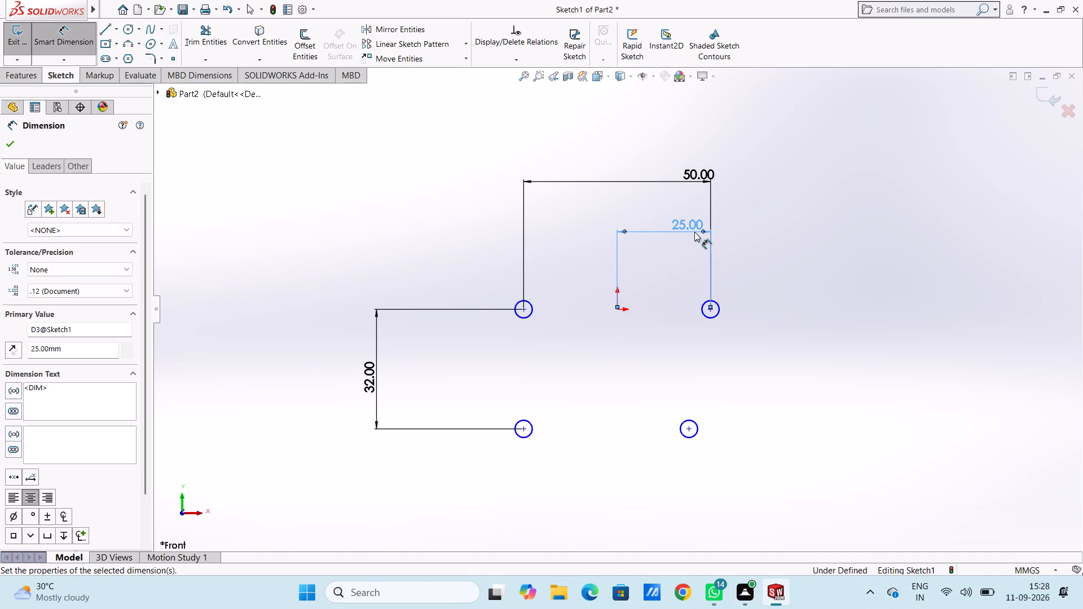
{"action": "left_click", "coordinate": [661, 271]}
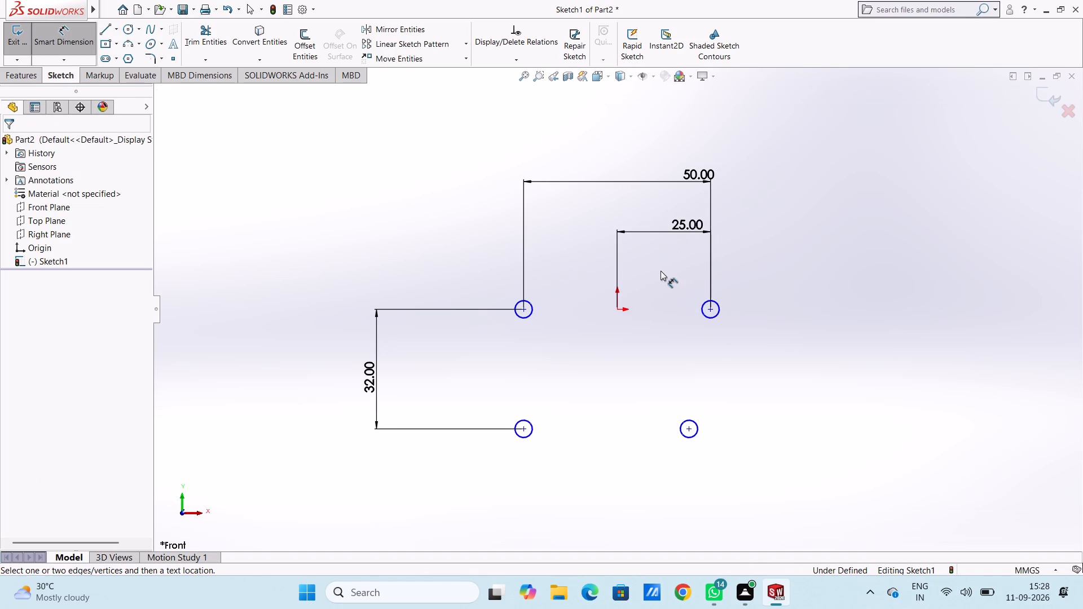
Dimension the vertical distance between the centres of the two circles right of the origin, accepting the offered value.
{"action": "left_click", "coordinate": [714, 310]}
{"action": "left_click", "coordinate": [690, 430]}
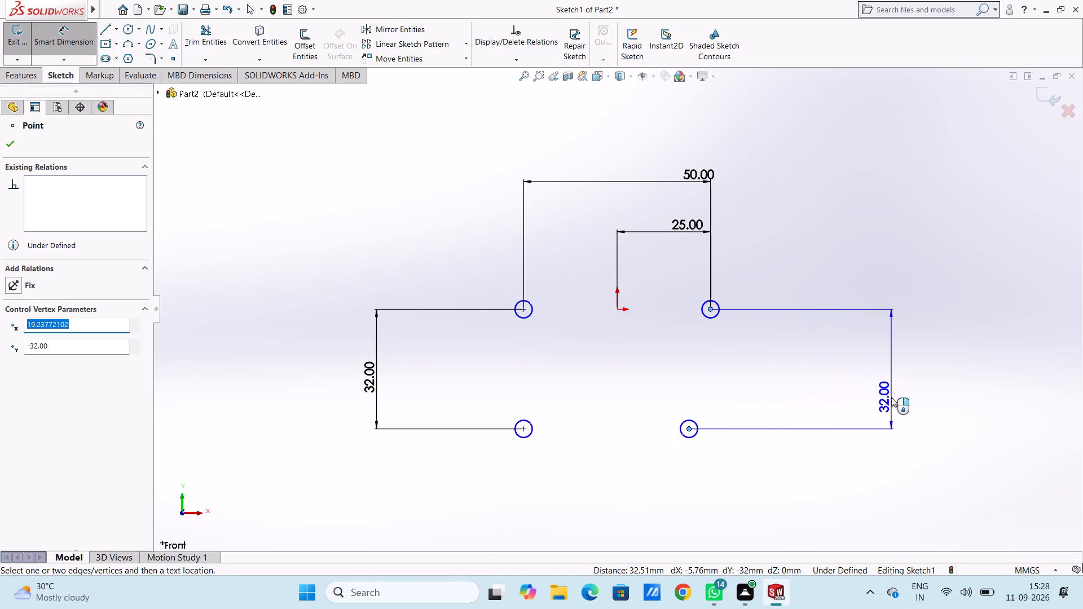
{"action": "left_click", "coordinate": [891, 397]}
{"action": "key", "text": "Return"}
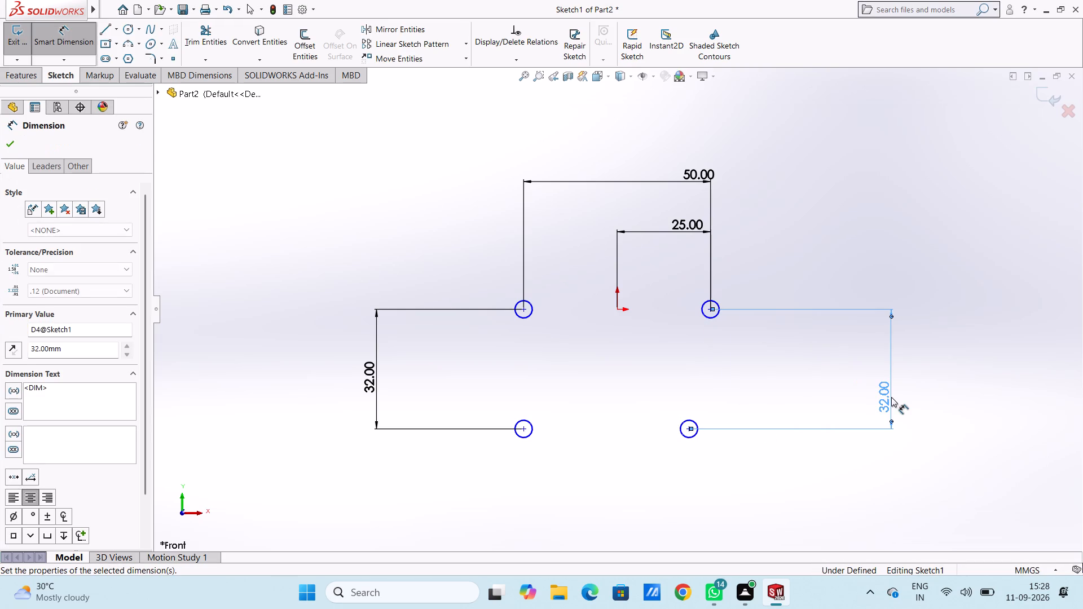
{"action": "left_click", "coordinate": [938, 392]}
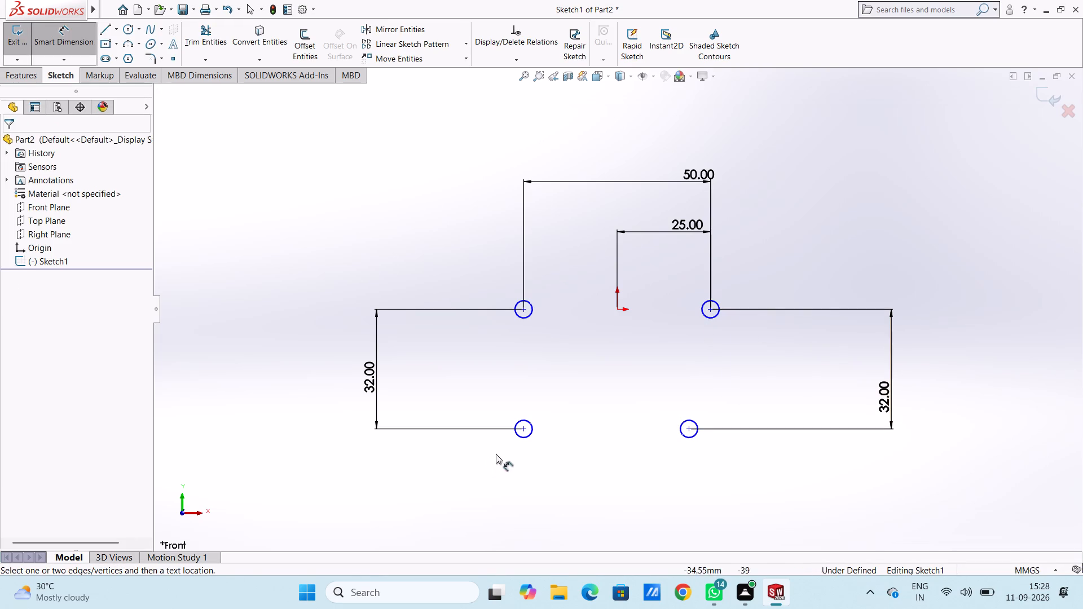
Dimension the horizontal distance between the centres of the two lower circles as 50 mm.
{"action": "left_click", "coordinate": [523, 431]}
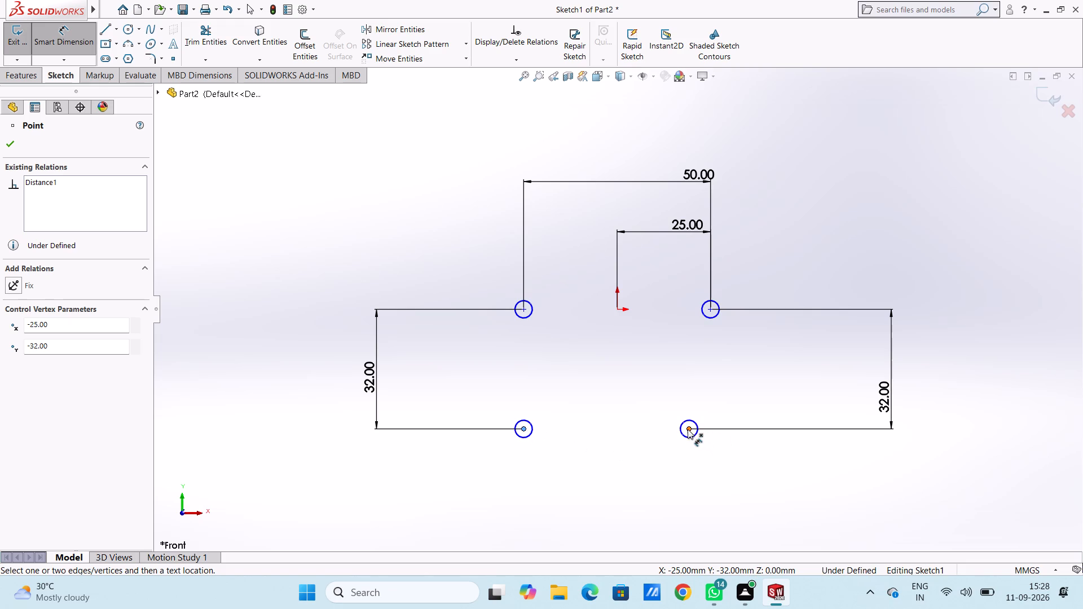
{"action": "left_click", "coordinate": [689, 429]}
{"action": "left_click", "coordinate": [689, 491]}
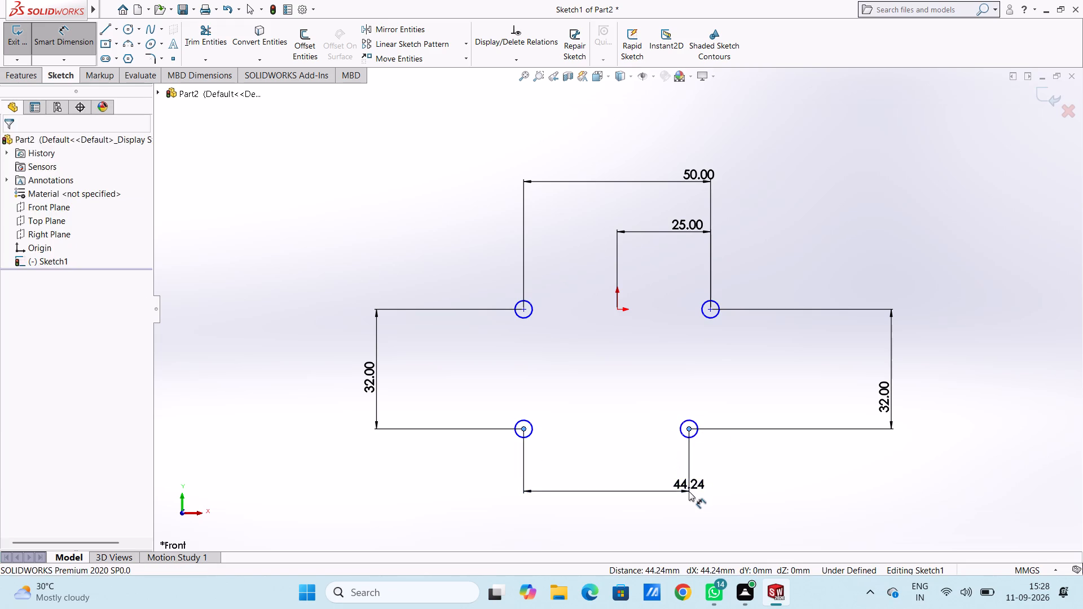
{"action": "type", "text": "50"}
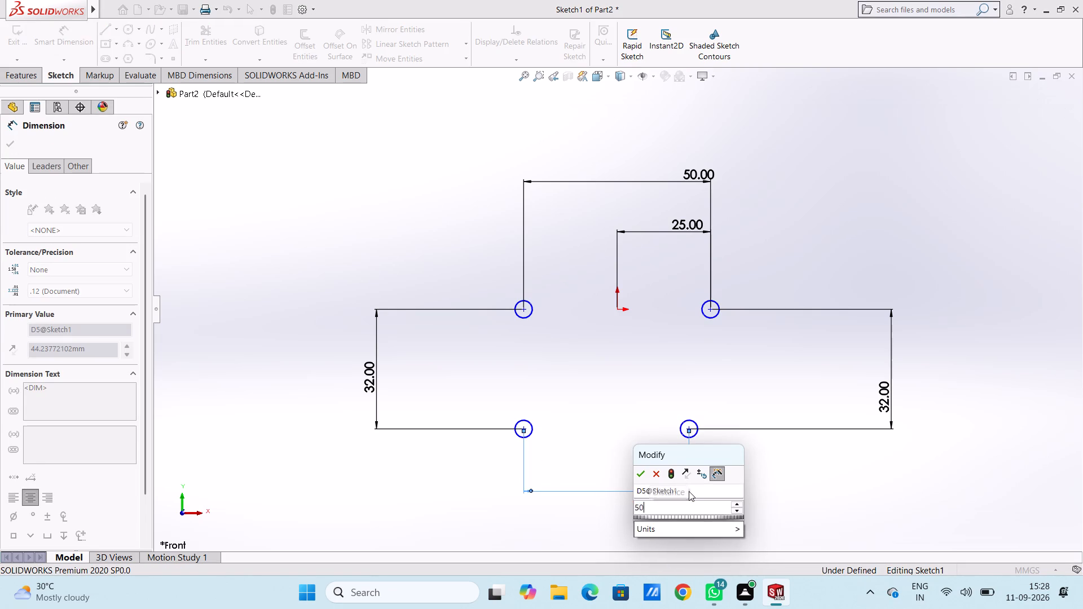
{"action": "key", "text": "Return"}
Dimension the horizontal distance from the origin to the lower-left circle's centre, accepting the offered value.
{"action": "scroll", "coordinate": [689, 491], "scroll_direction": "up", "scroll_amount": 2, "text": "ctrl"}
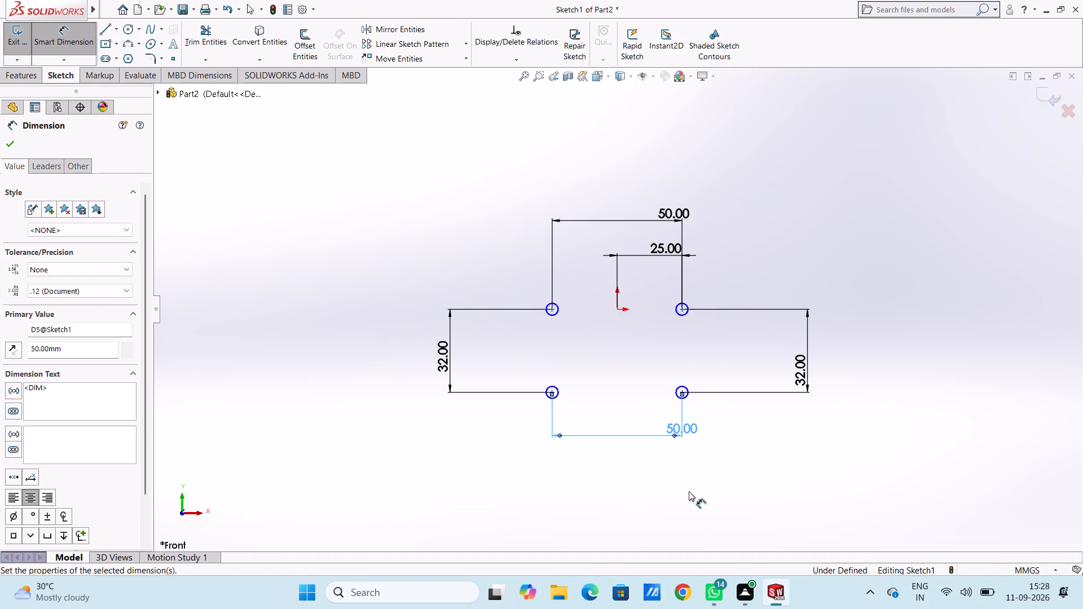
{"action": "left_click", "coordinate": [617, 310]}
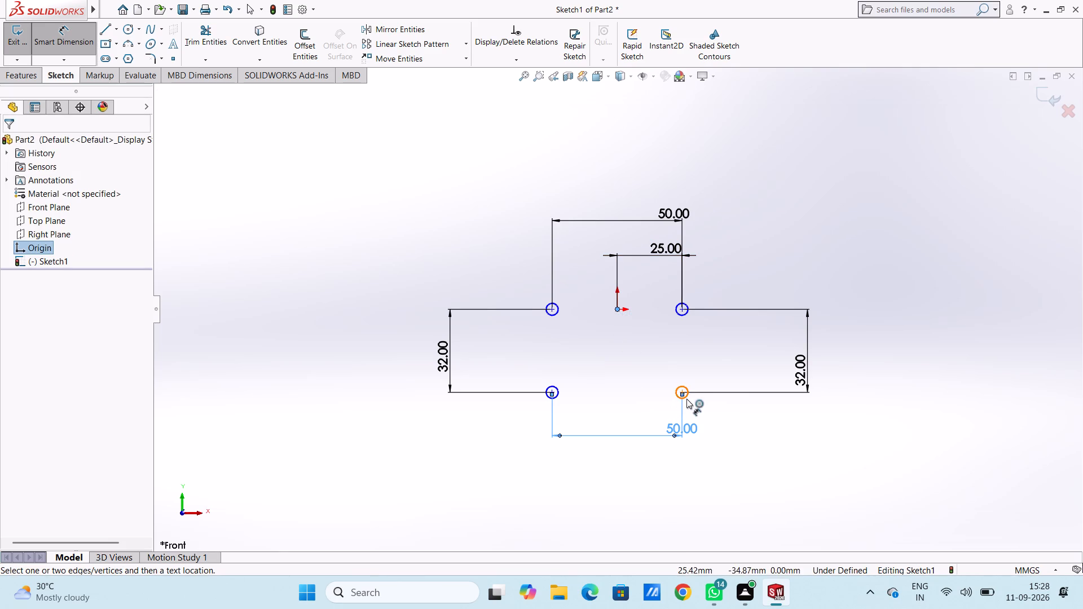
{"action": "left_click", "coordinate": [549, 391]}
{"action": "left_click", "coordinate": [598, 475]}
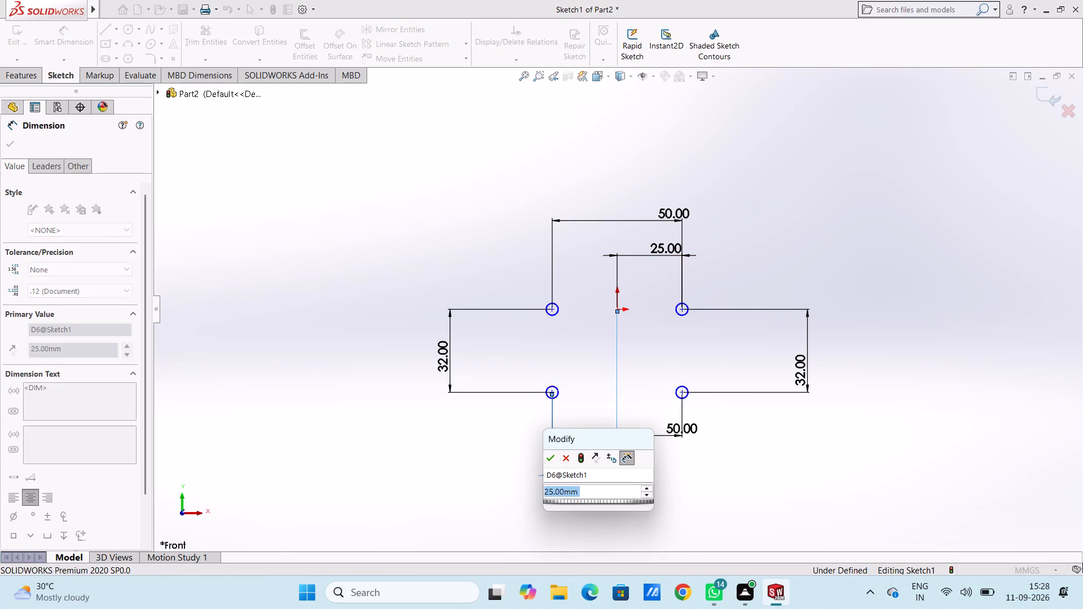
{"action": "key", "text": "Return"}
{"action": "left_click", "coordinate": [707, 477]}
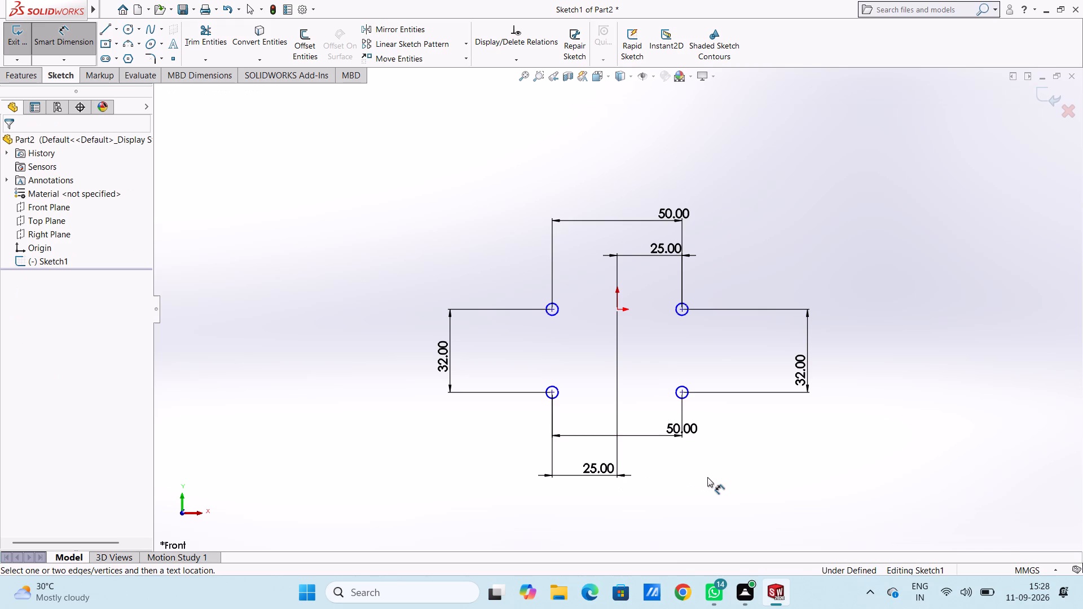
Dimension the horizontal distance from the origin to the lower-right circle's centre, accepting the offered value.
{"action": "left_click", "coordinate": [618, 310]}
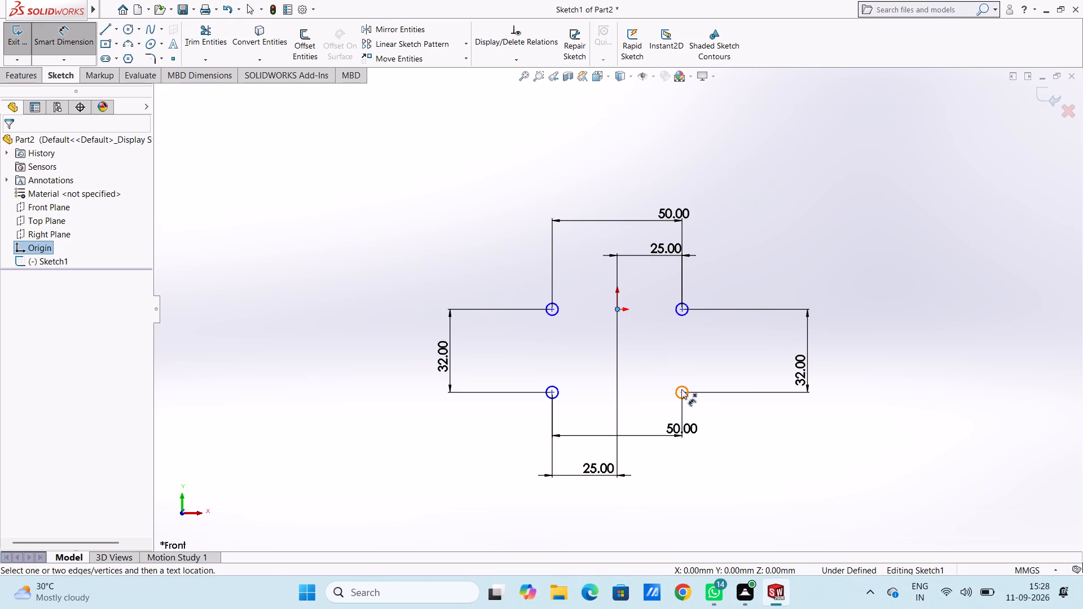
{"action": "left_click", "coordinate": [683, 392]}
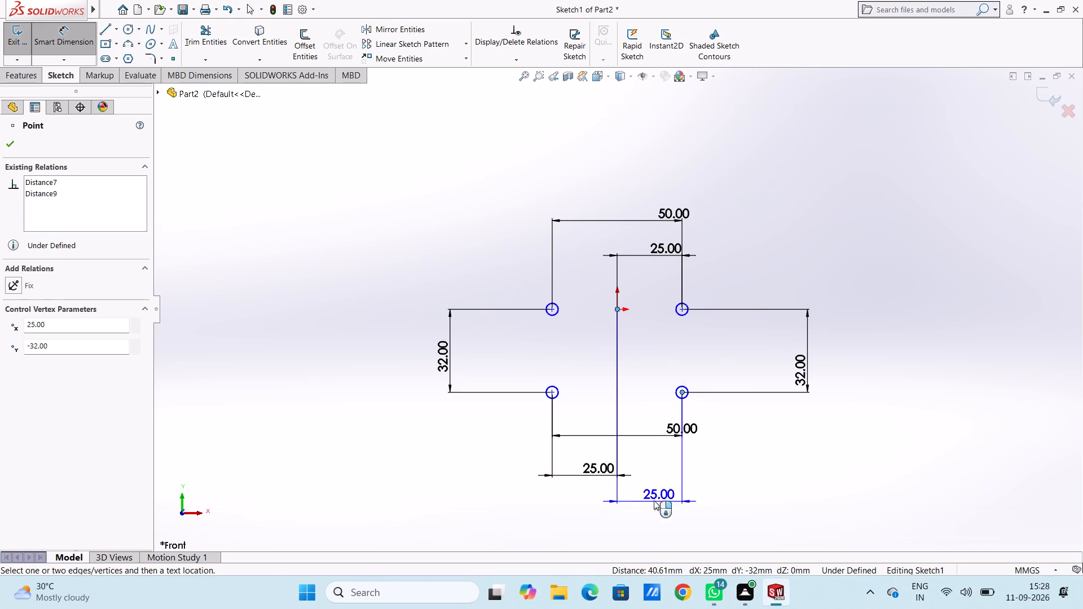
{"action": "left_click", "coordinate": [670, 475]}
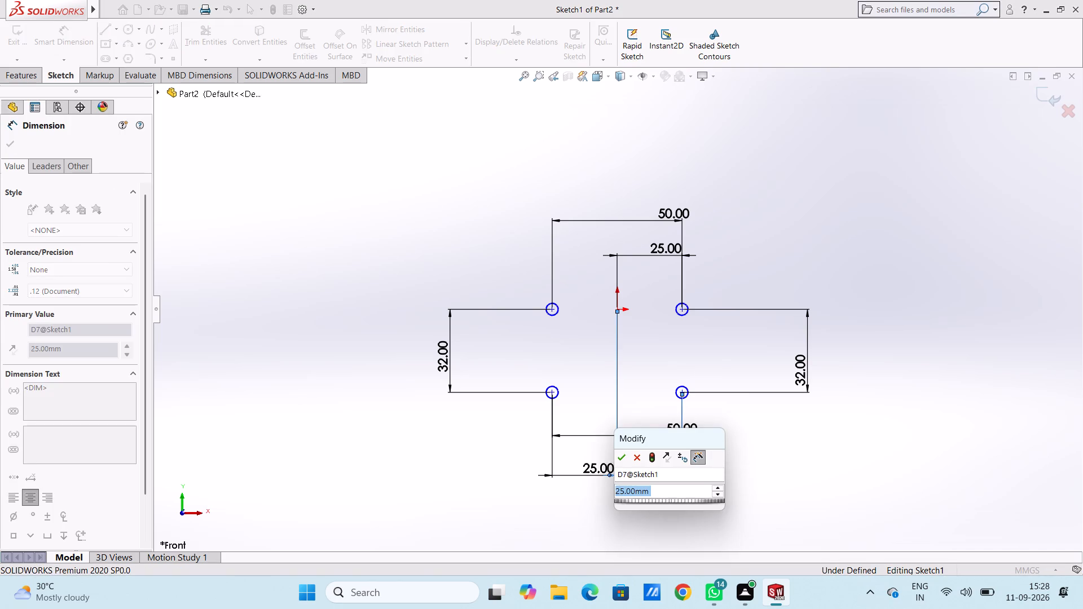
{"action": "key", "text": "Return"}
{"action": "left_click", "coordinate": [771, 461]}
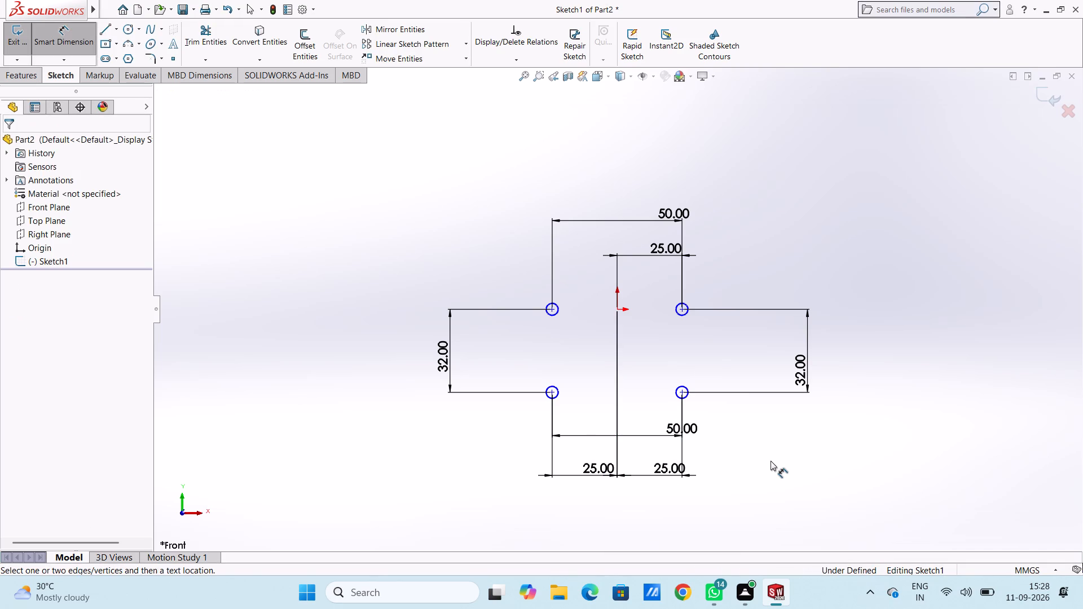
{"action": "key", "text": "Escape"}
{"action": "key", "text": "Escape"}
{"action": "scroll", "coordinate": [771, 461], "scroll_direction": "down", "scroll_amount": 3, "text": "ctrl"}
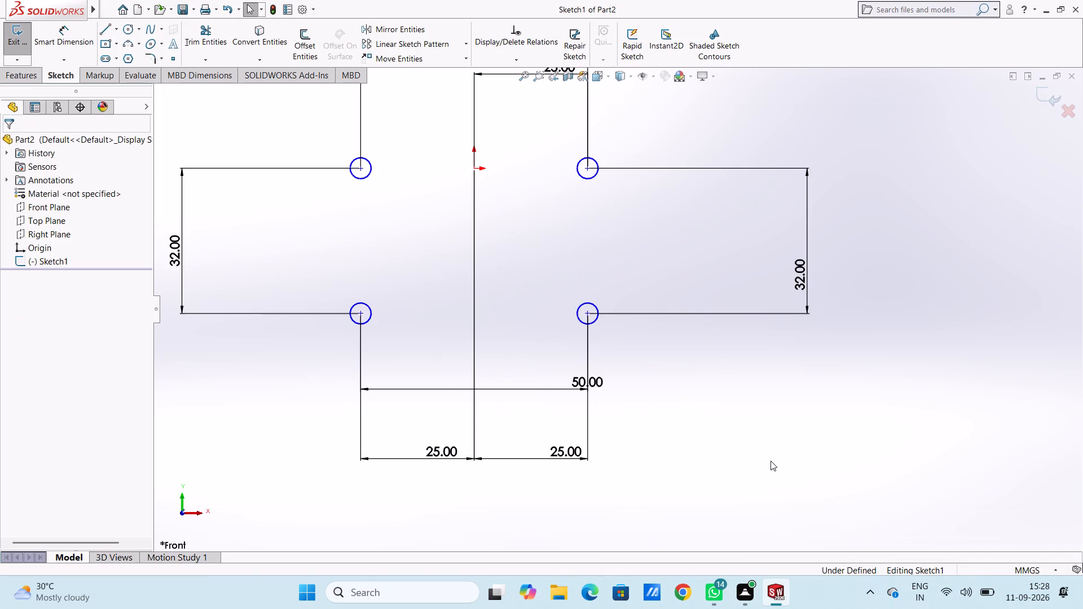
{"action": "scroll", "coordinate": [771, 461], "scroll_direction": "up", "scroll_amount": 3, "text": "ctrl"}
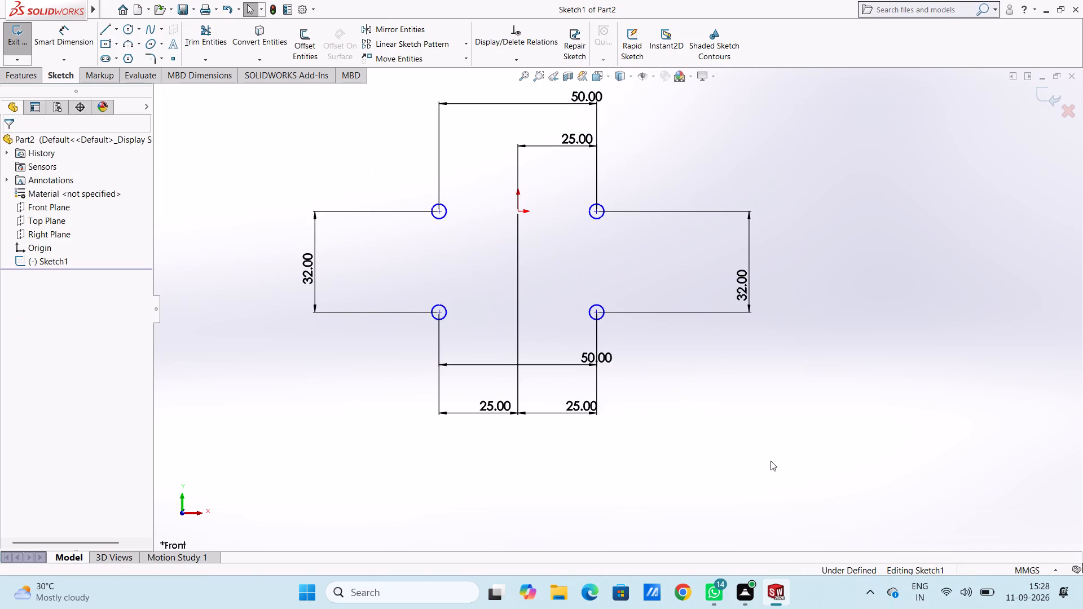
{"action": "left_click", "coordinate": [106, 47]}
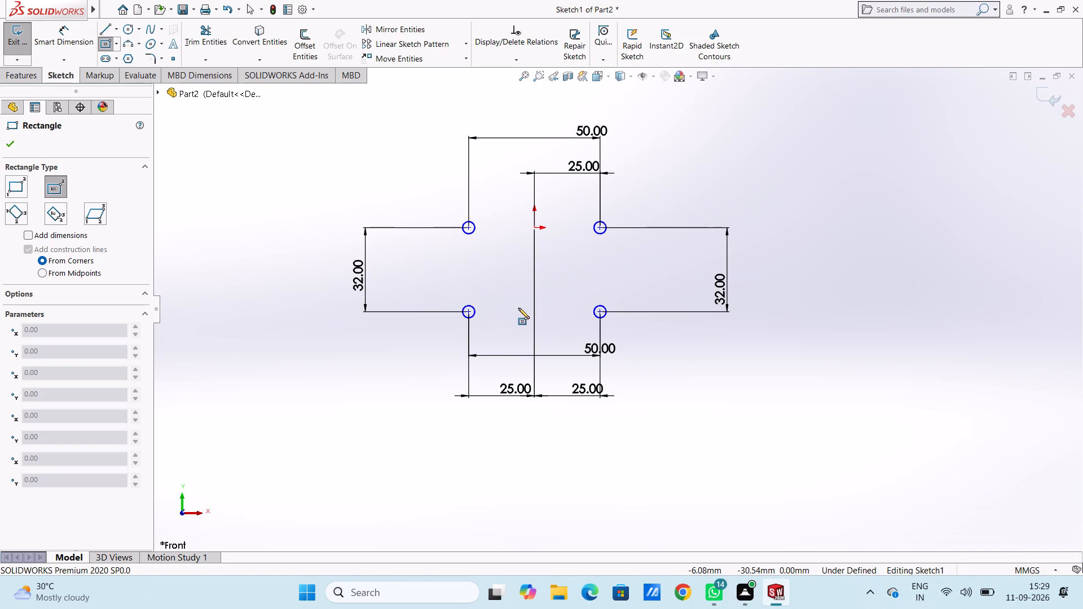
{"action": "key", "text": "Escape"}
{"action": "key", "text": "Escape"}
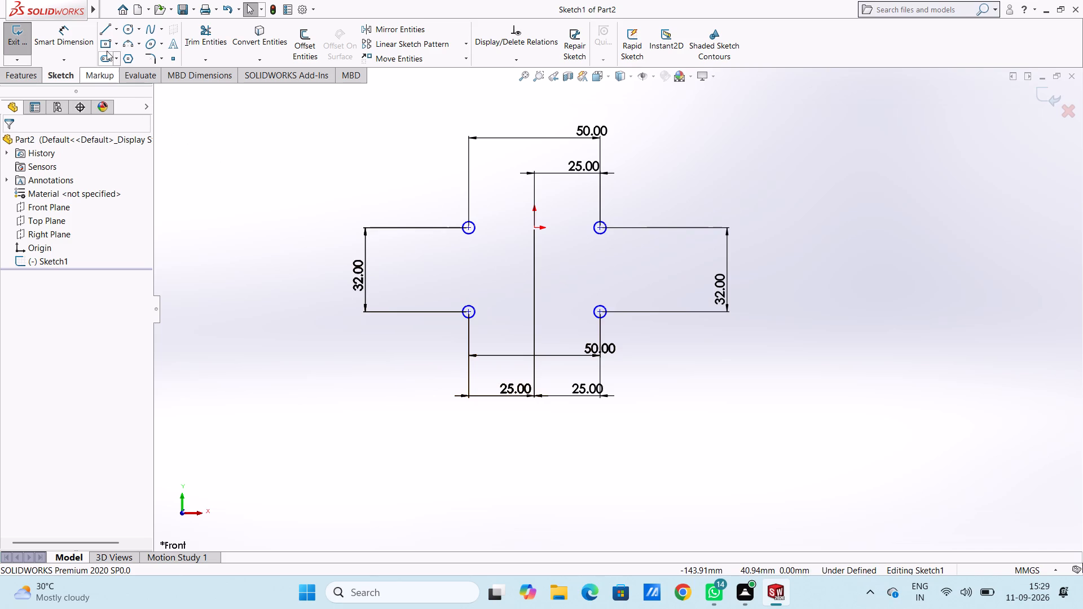
Sketch a vertical line 32 mm long from the origin down to the level of the lower circles' centres.
{"action": "left_click", "coordinate": [104, 29]}
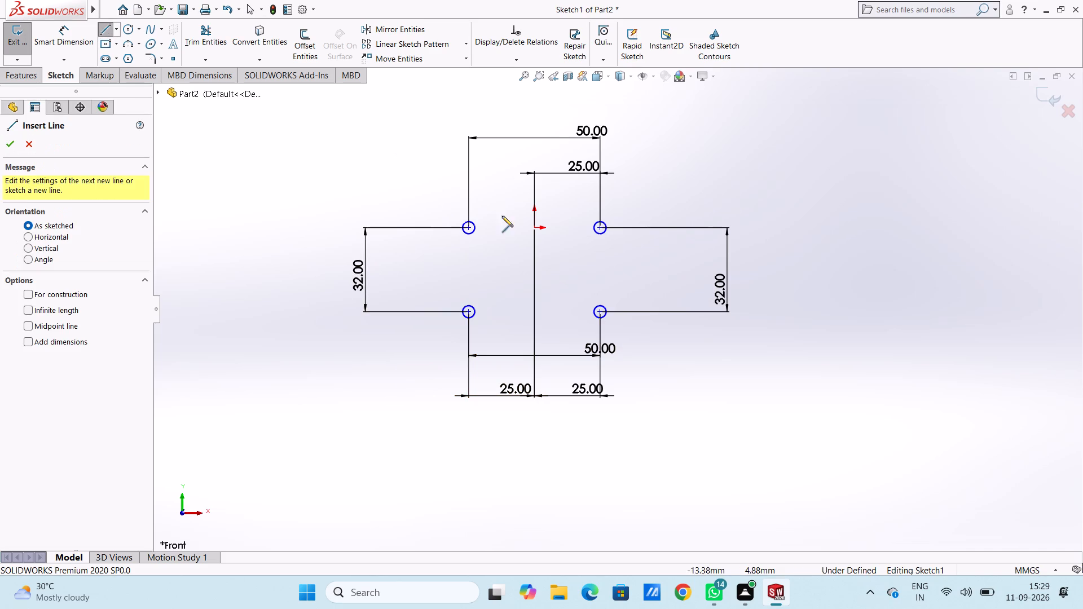
{"action": "left_click", "coordinate": [532, 228]}
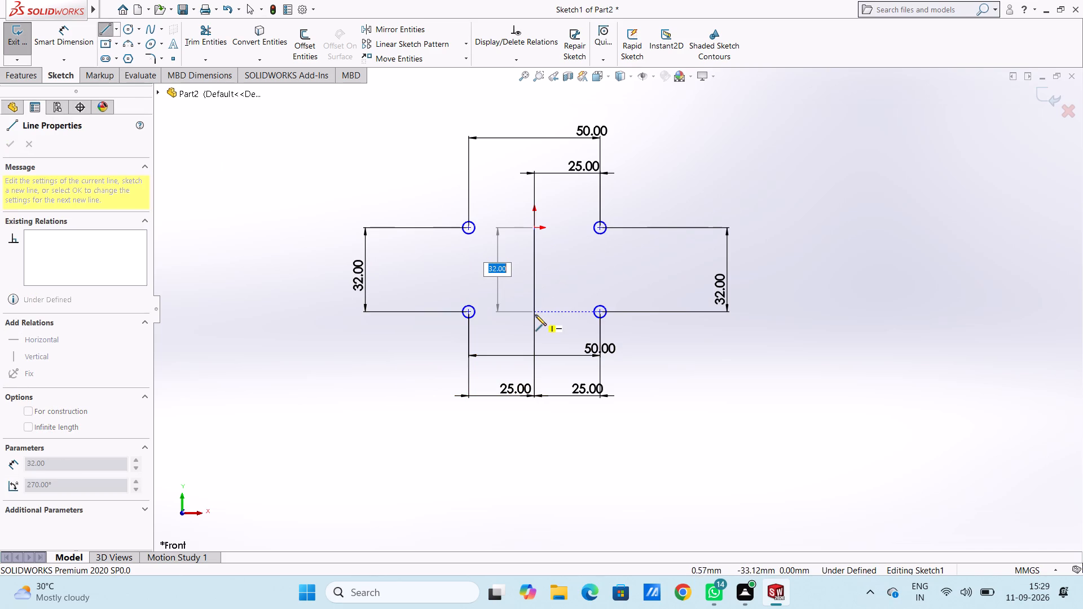
{"action": "left_click", "coordinate": [535, 314]}
{"action": "key", "text": "Escape"}
{"action": "key", "text": "Escape"}
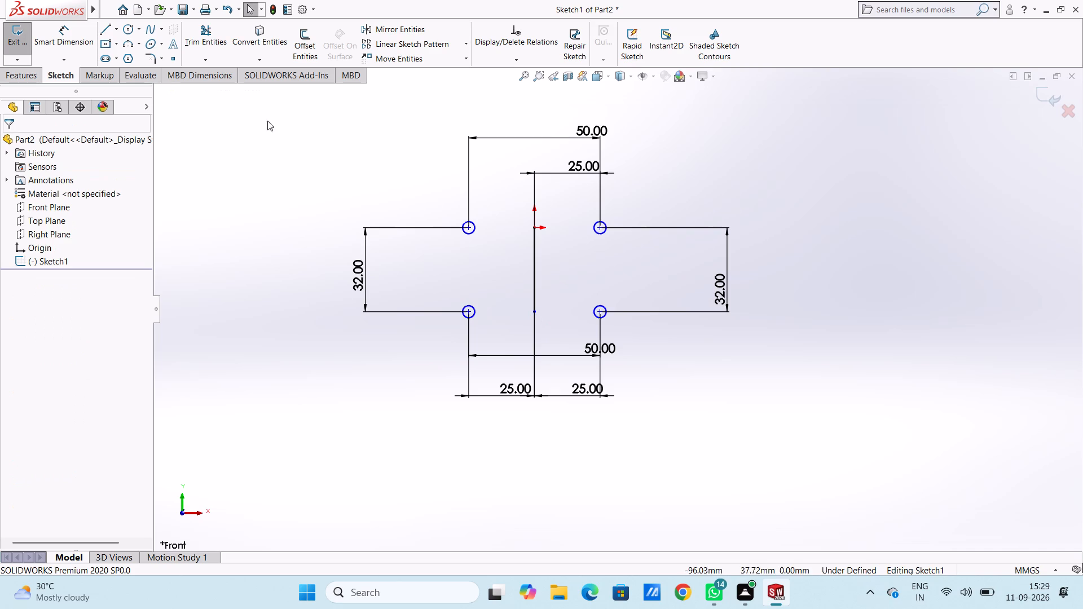
Draw a center rectangle from the vertical line's midpoint, 60 mm high and 70 mm wide, enclosing the four circles.
{"action": "left_click", "coordinate": [106, 41]}
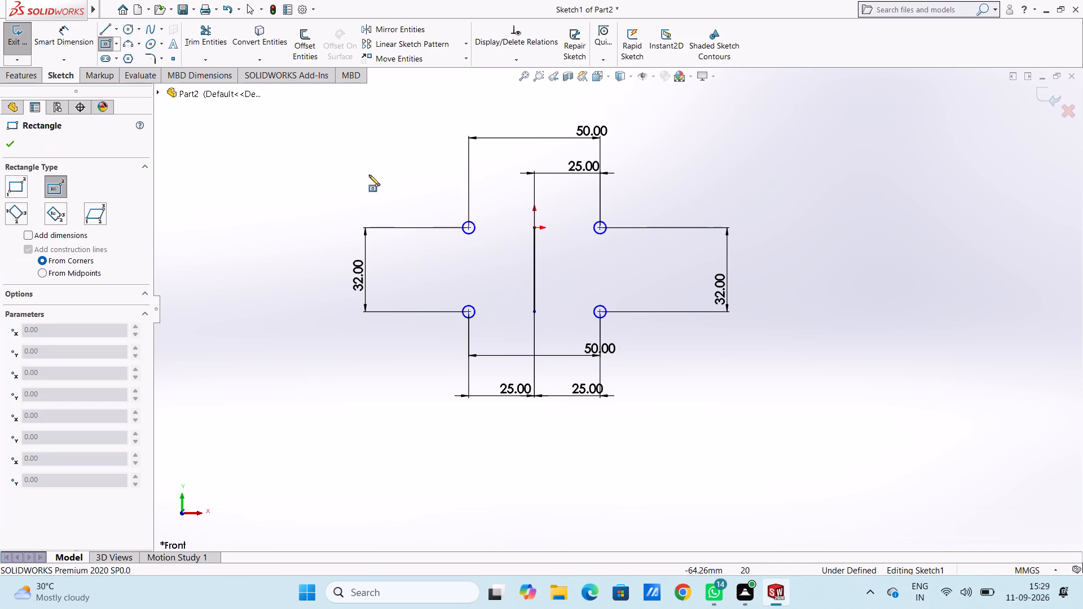
{"action": "left_click", "coordinate": [535, 269]}
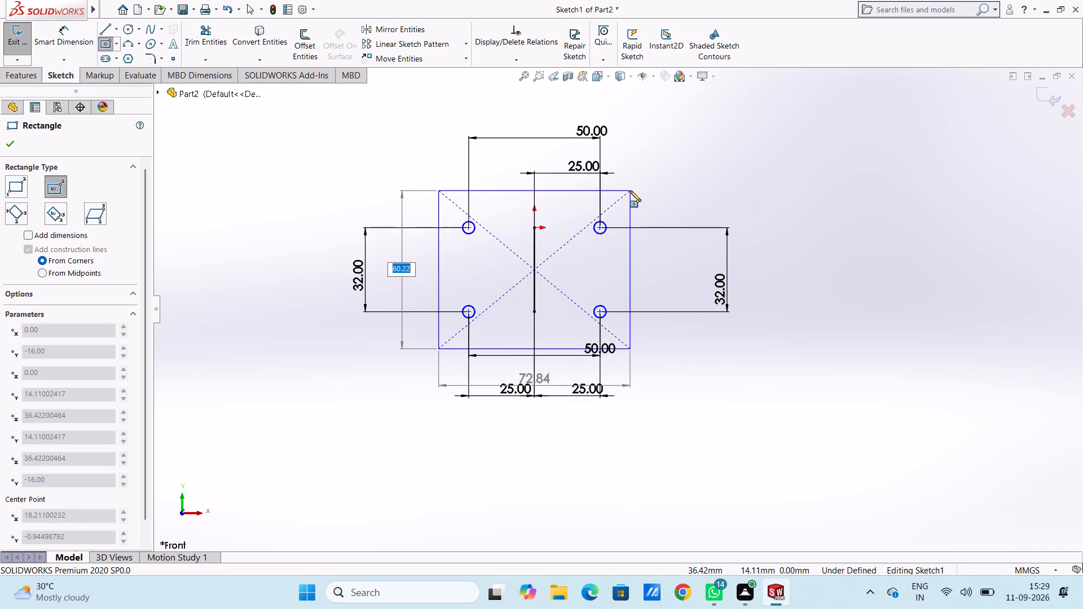
{"action": "type", "text": "60"}
{"action": "key", "text": "Return"}
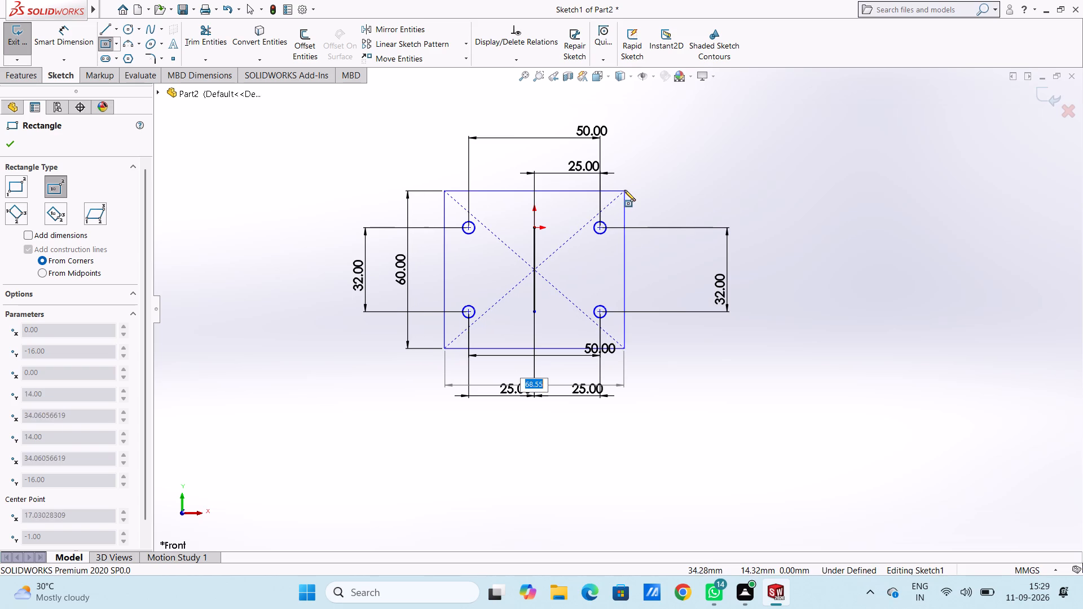
{"action": "type", "text": "70"}
{"action": "key", "text": "Return"}
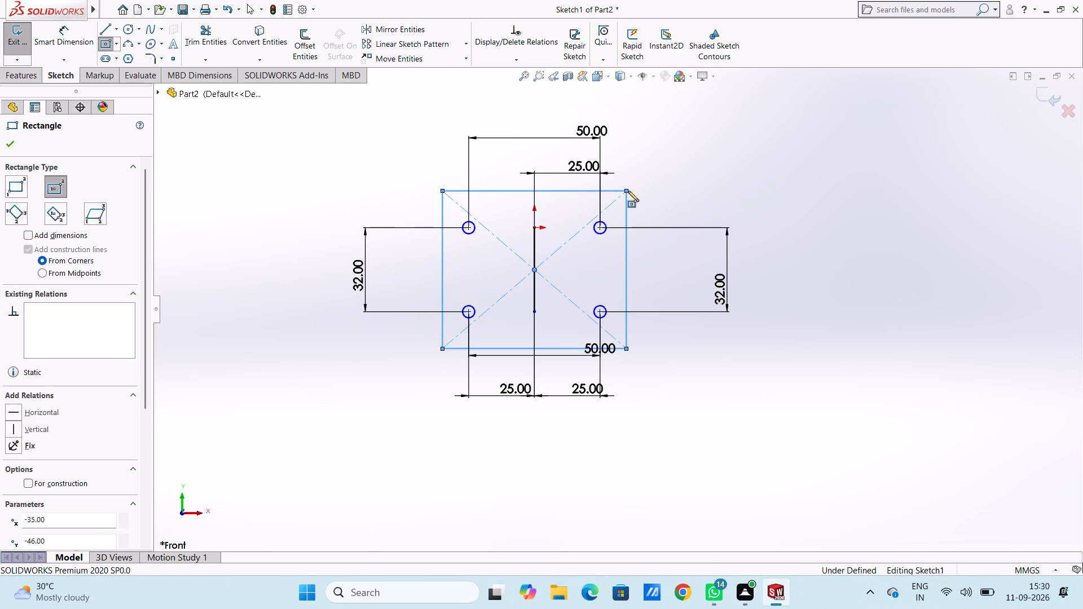
{"action": "key", "text": "Escape"}
{"action": "key", "text": "Escape"}
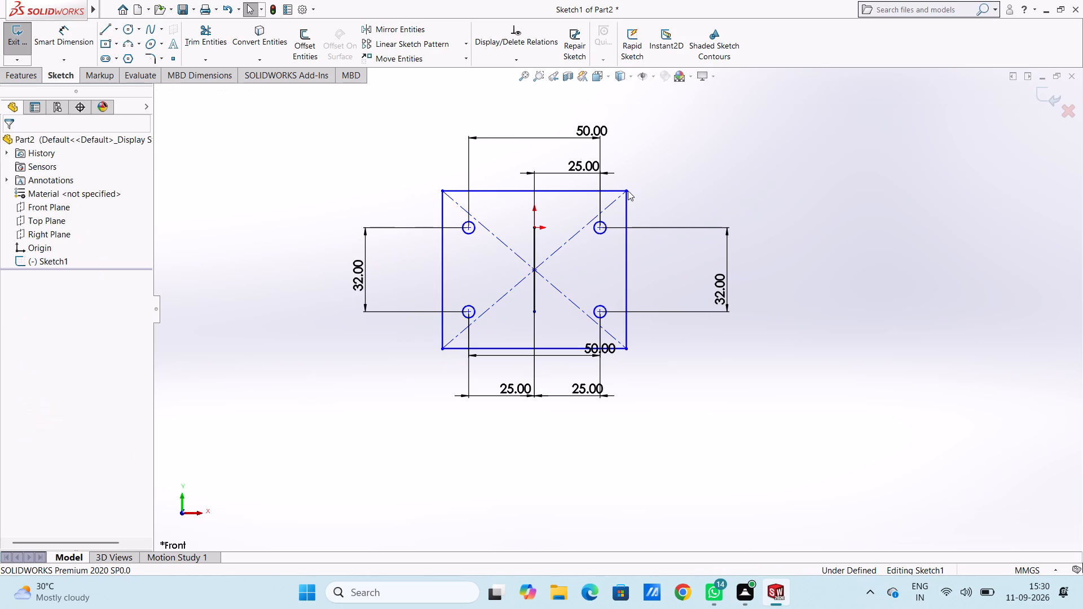
Draw outward three-point semicircular arcs of 35 mm radius between the corners of the rectangle's top and bottom edges.
{"action": "left_click", "coordinate": [126, 43]}
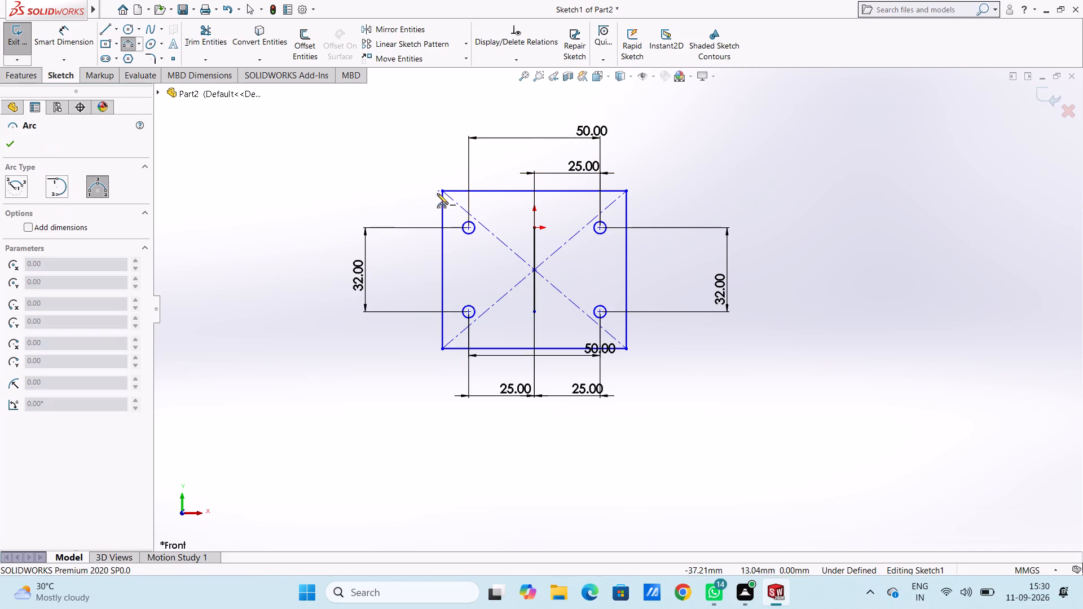
{"action": "left_click", "coordinate": [442, 190]}
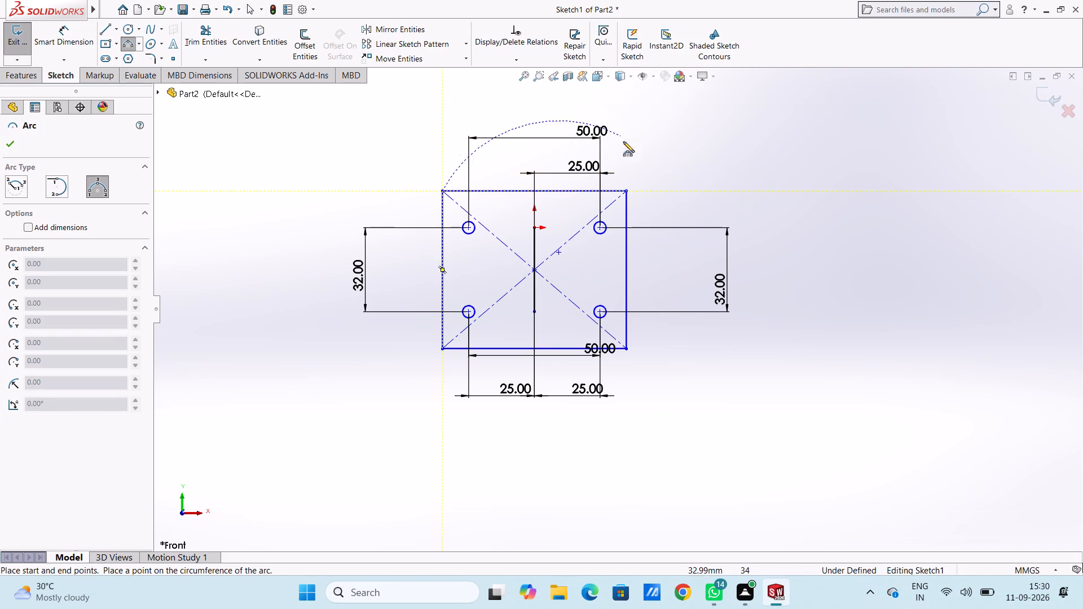
{"action": "left_click", "coordinate": [627, 191]}
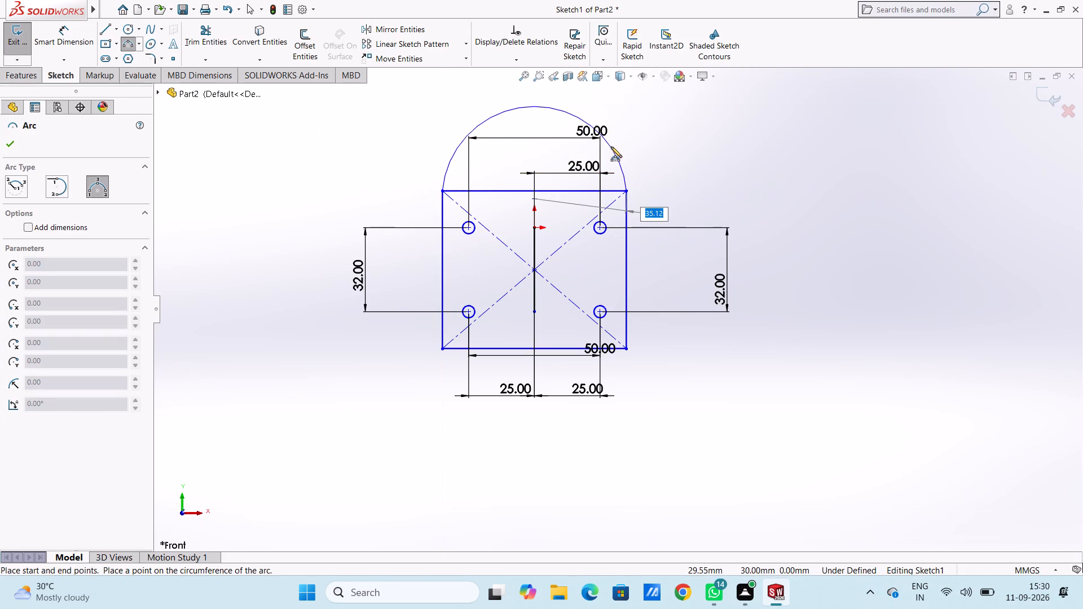
{"action": "left_click", "coordinate": [609, 135]}
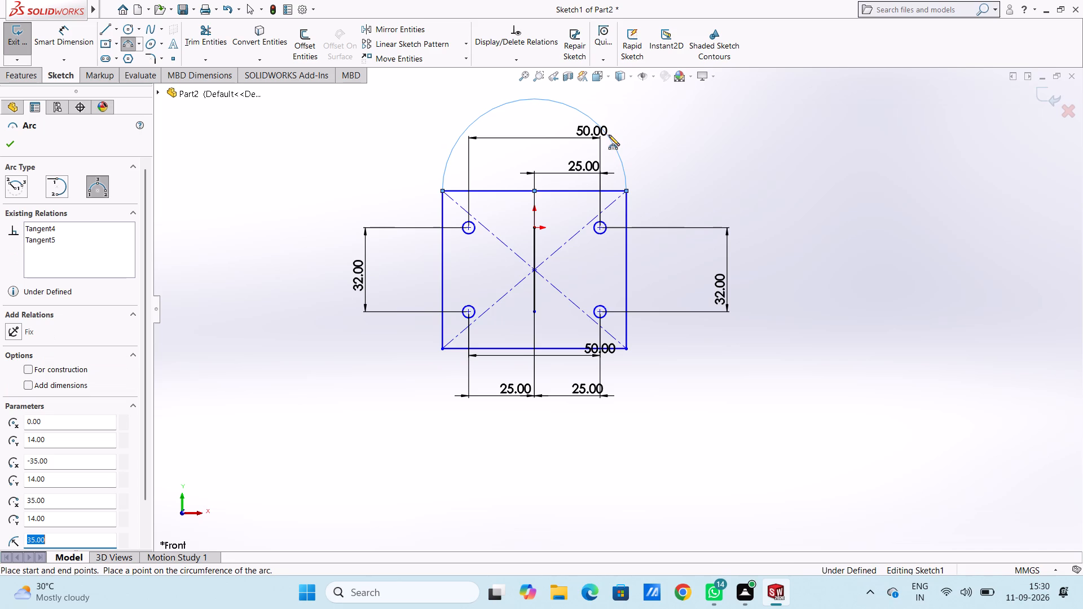
{"action": "left_click", "coordinate": [442, 351]}
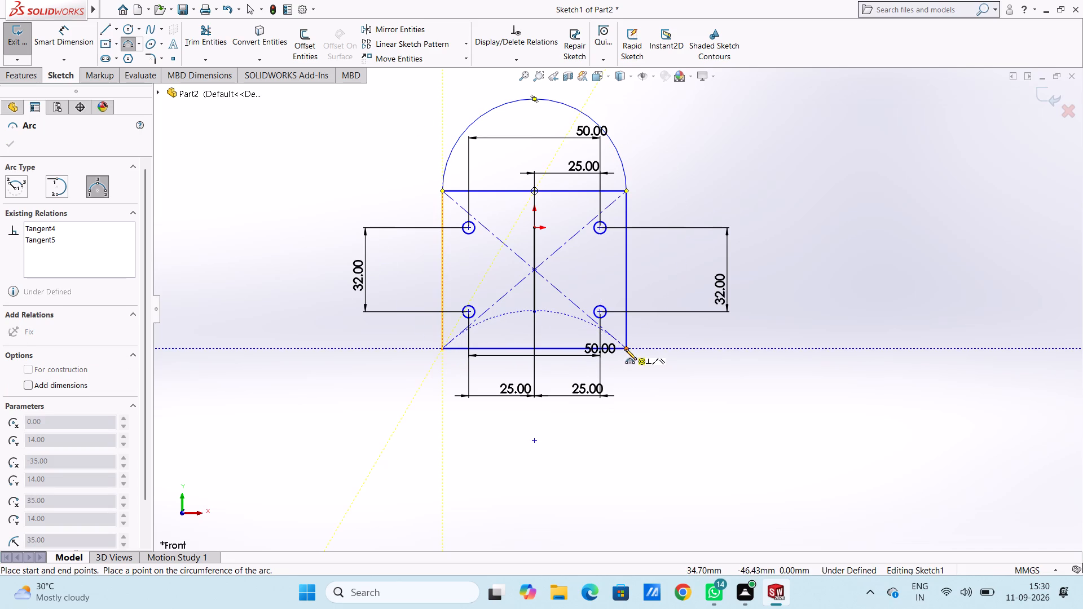
{"action": "left_click", "coordinate": [626, 349]}
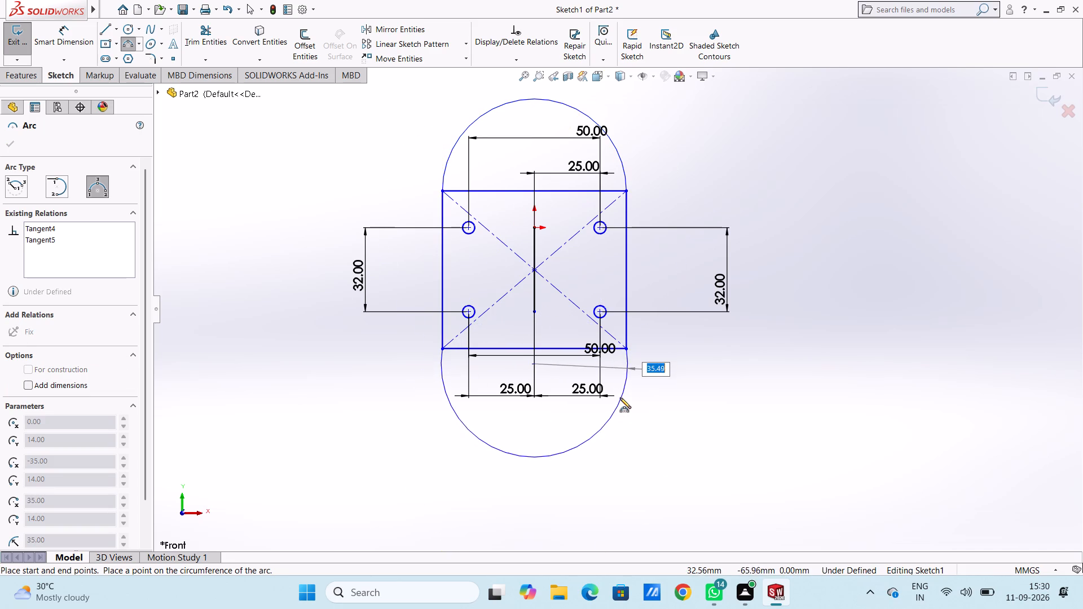
{"action": "left_click", "coordinate": [620, 381]}
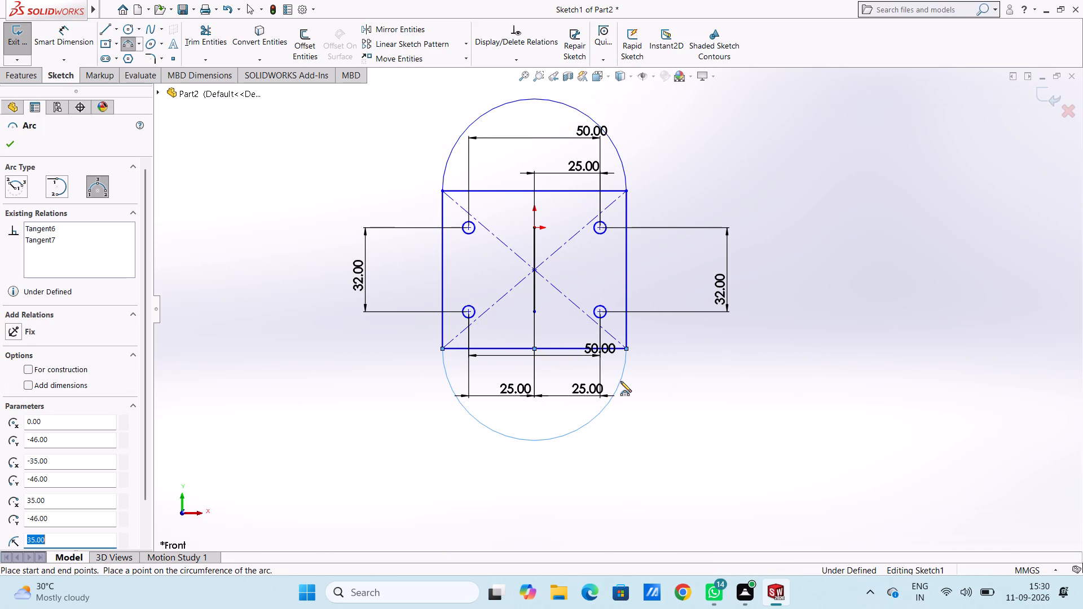
{"action": "key", "text": "Escape"}
{"action": "key", "text": "Escape"}
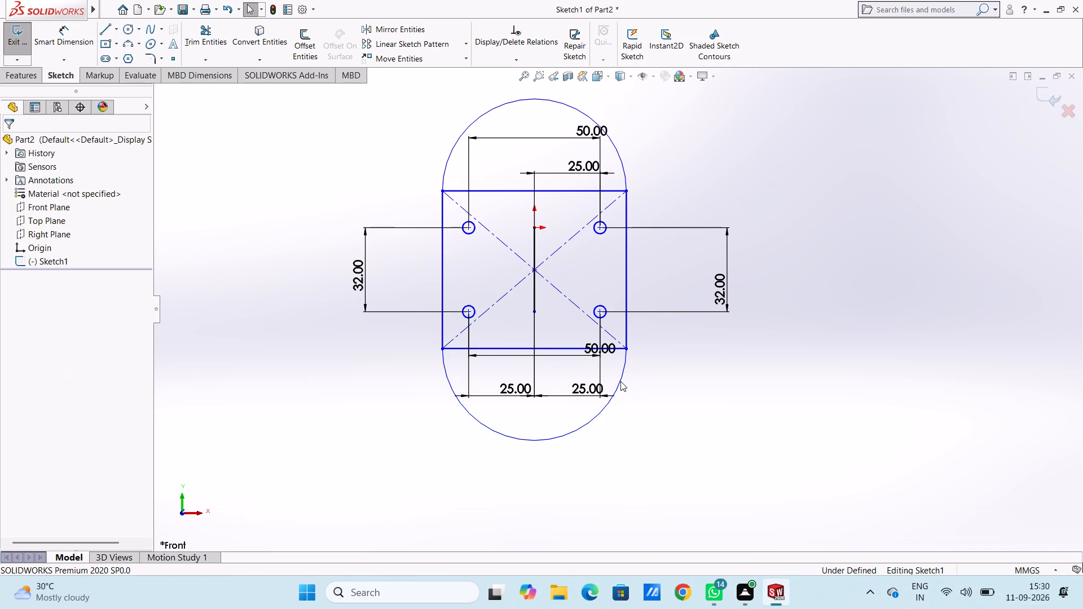
Dimension the radius of the lower arc, accepting the offered value.
{"action": "scroll", "coordinate": [620, 381], "scroll_direction": "down", "scroll_amount": 3, "text": "ctrl"}
{"action": "scroll", "coordinate": [620, 381], "scroll_direction": "up", "scroll_amount": 3, "text": "ctrl"}
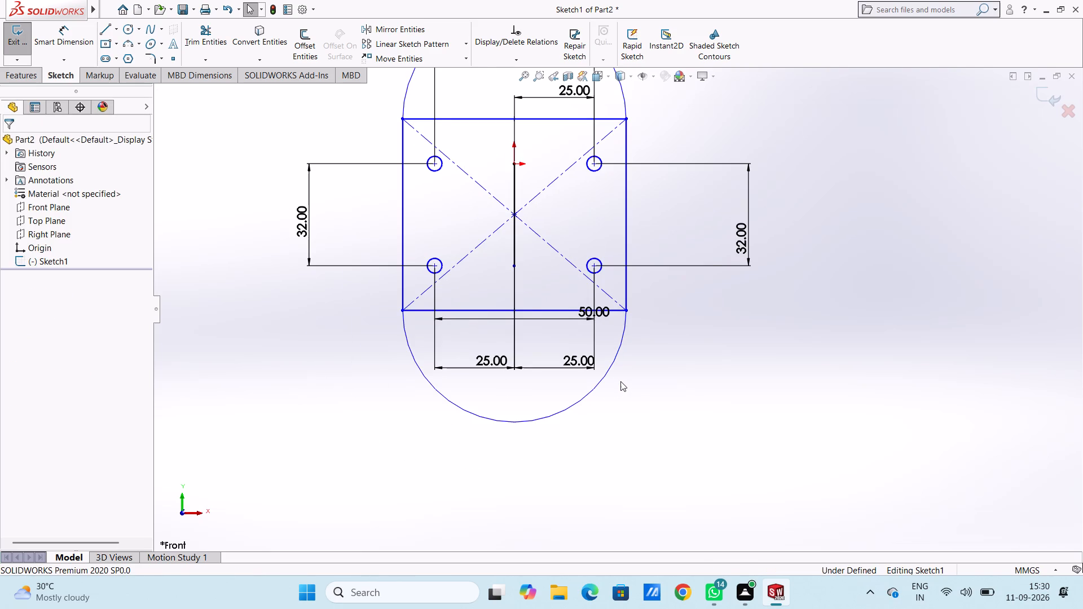
{"action": "left_click", "coordinate": [91, 41]}
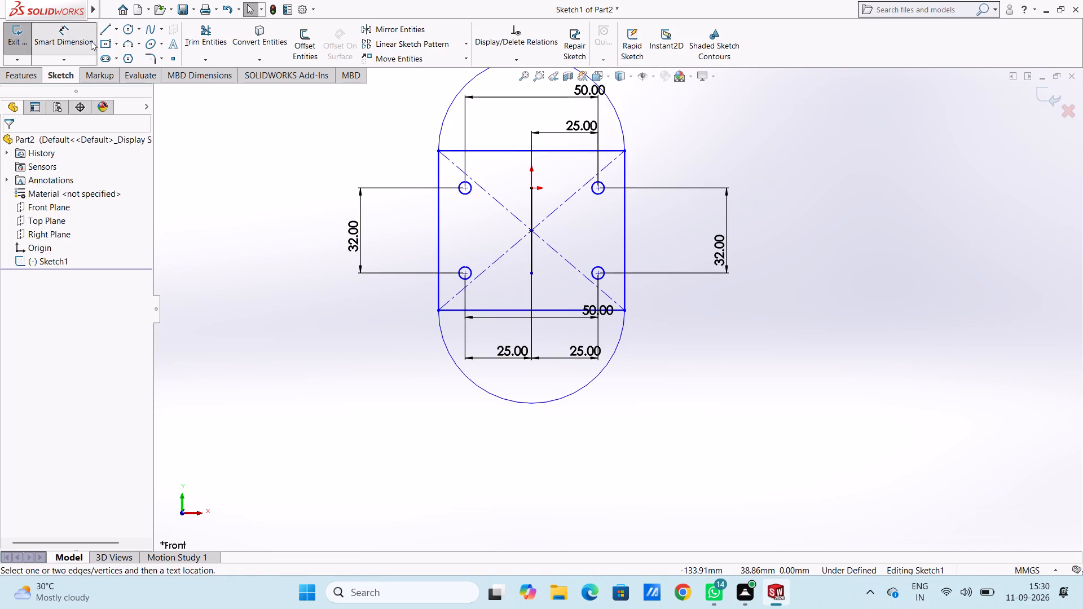
{"action": "left_click", "coordinate": [481, 387]}
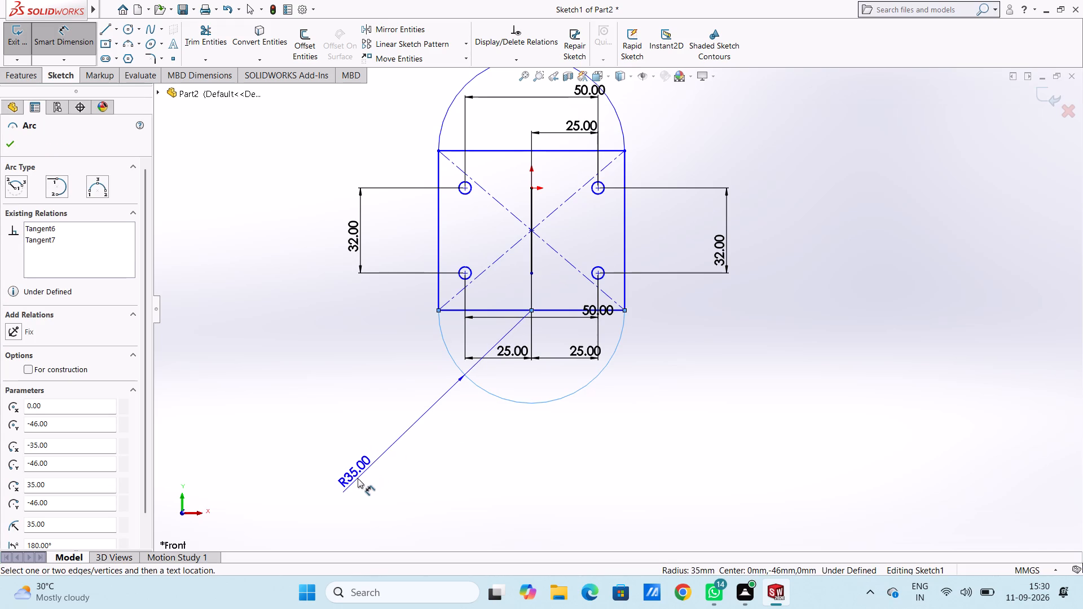
{"action": "left_click", "coordinate": [358, 478]}
{"action": "key", "text": "Return"}
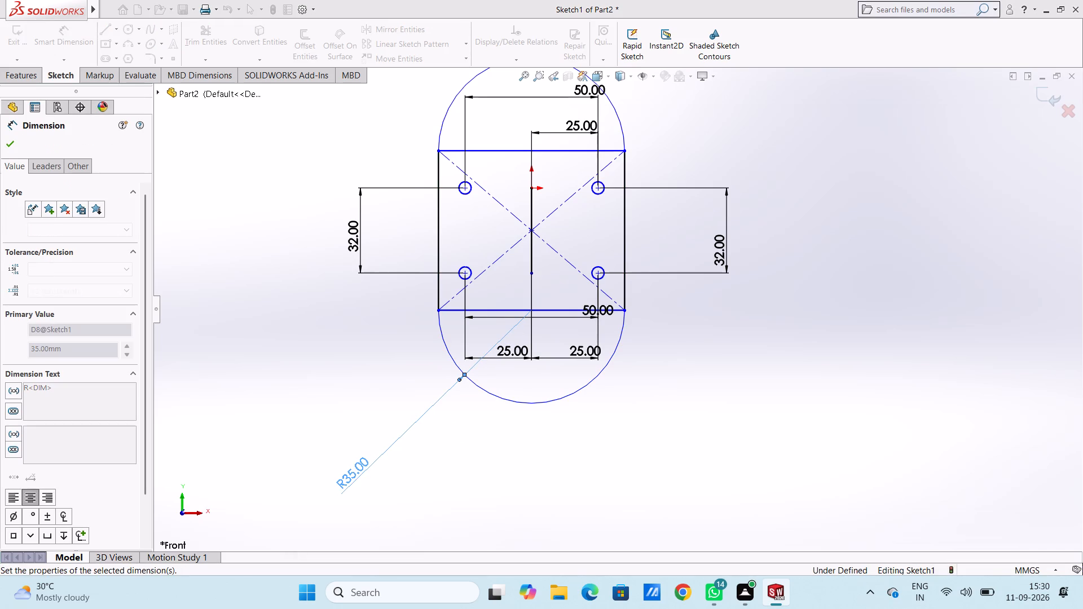
{"action": "left_click", "coordinate": [618, 448]}
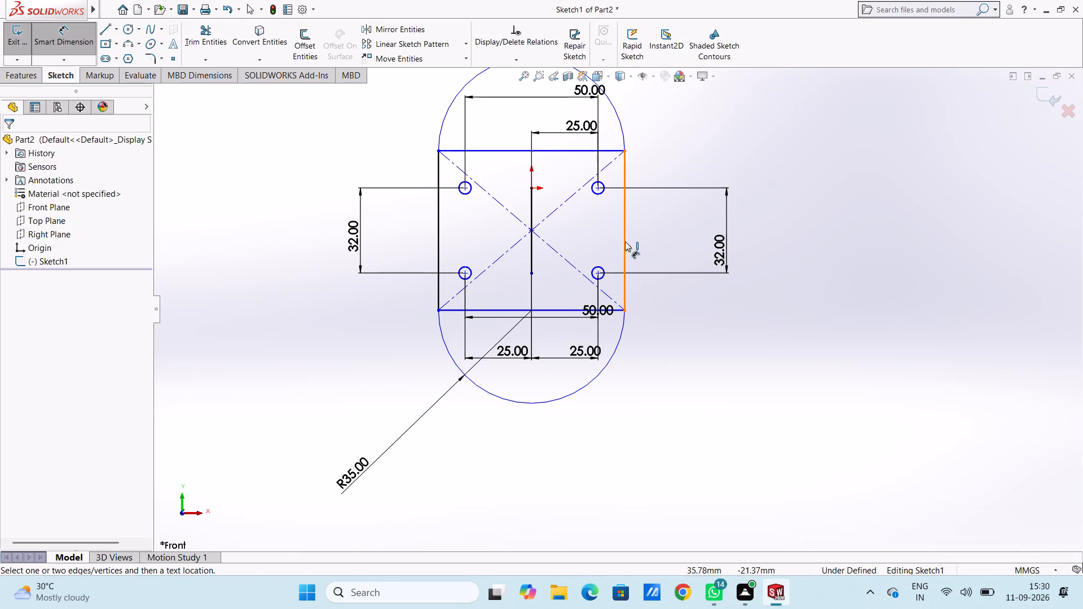
Dimension the length of the rectangle's right vertical edge, accepting the offered value.
{"action": "left_click", "coordinate": [624, 236]}
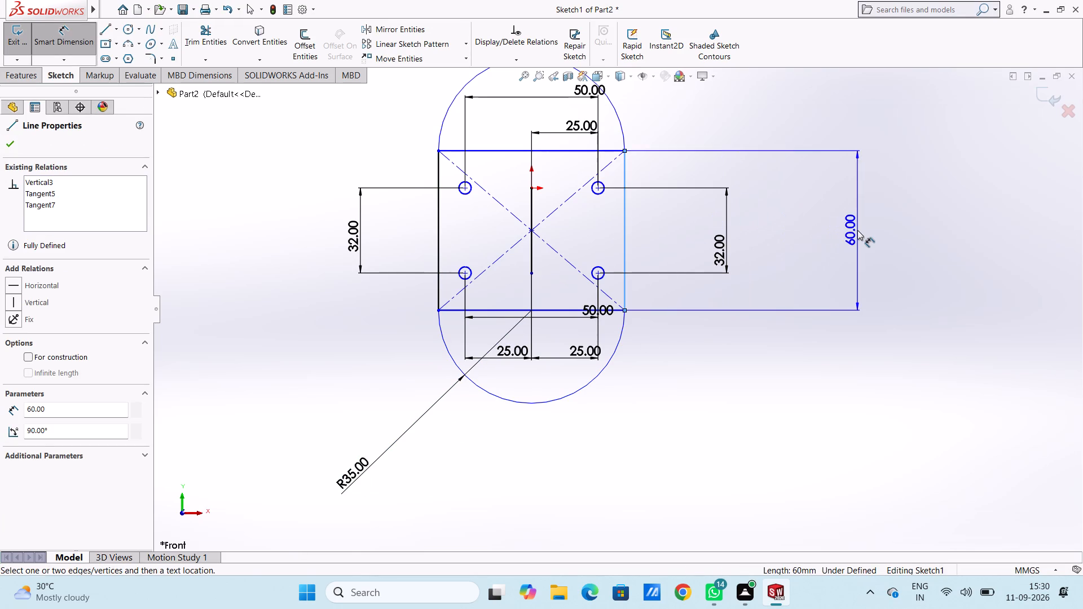
{"action": "left_click", "coordinate": [857, 230]}
{"action": "key", "text": "Return"}
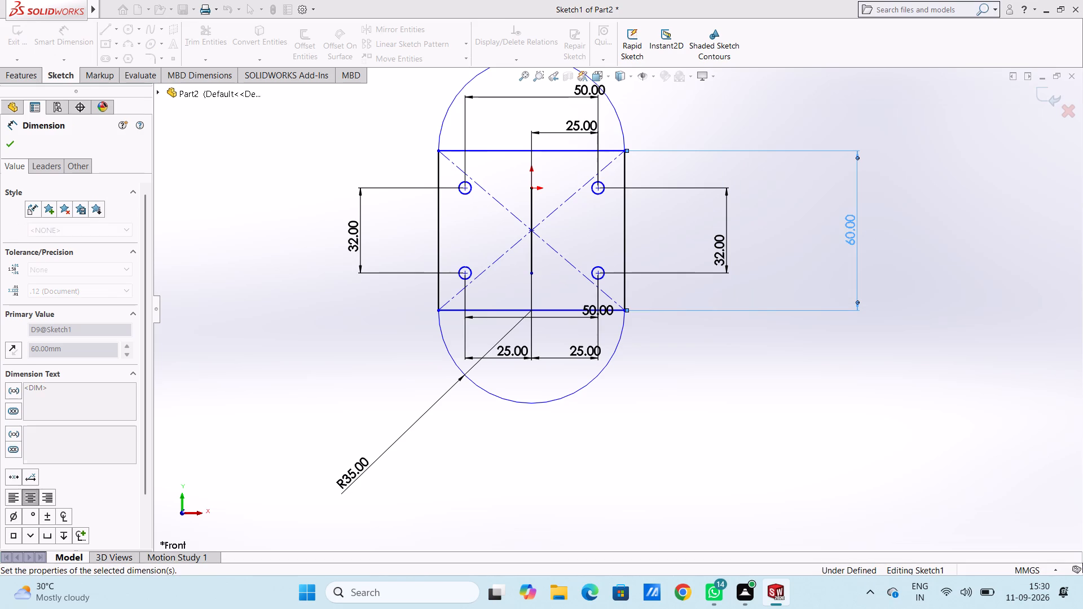
{"action": "left_click", "coordinate": [812, 247]}
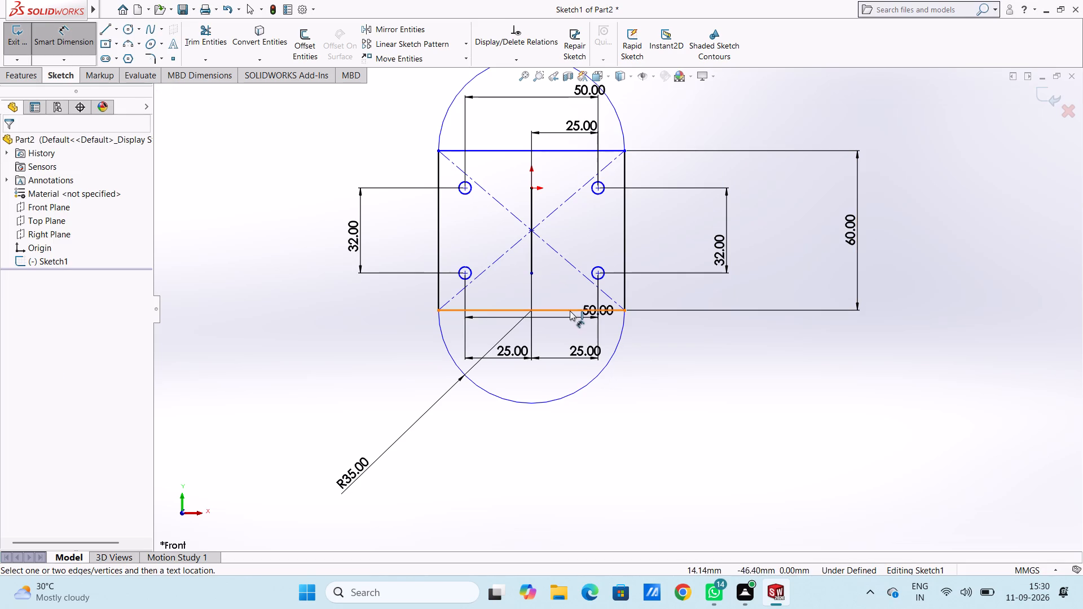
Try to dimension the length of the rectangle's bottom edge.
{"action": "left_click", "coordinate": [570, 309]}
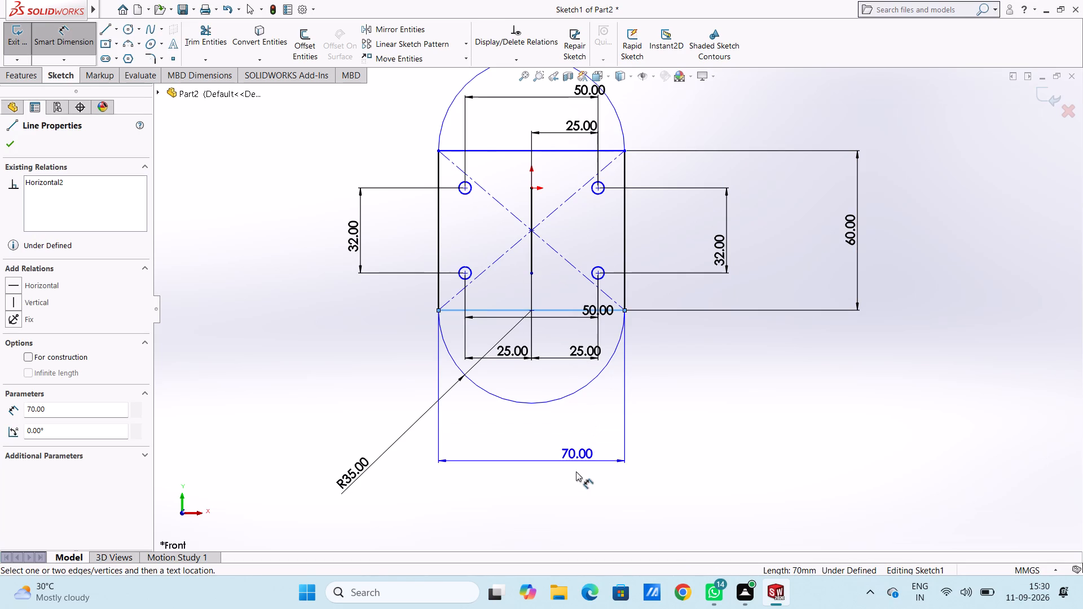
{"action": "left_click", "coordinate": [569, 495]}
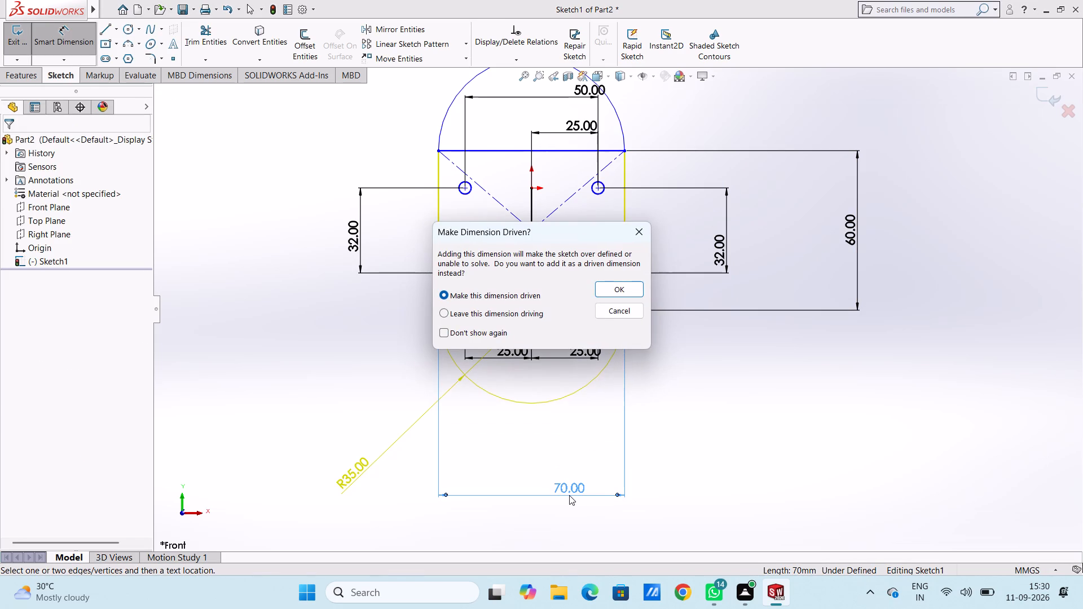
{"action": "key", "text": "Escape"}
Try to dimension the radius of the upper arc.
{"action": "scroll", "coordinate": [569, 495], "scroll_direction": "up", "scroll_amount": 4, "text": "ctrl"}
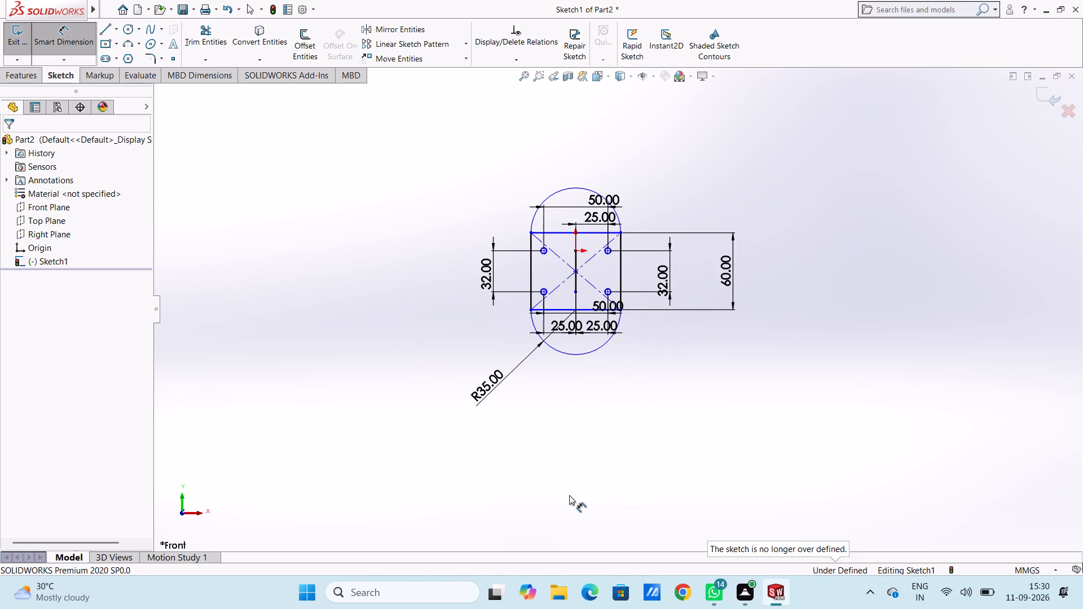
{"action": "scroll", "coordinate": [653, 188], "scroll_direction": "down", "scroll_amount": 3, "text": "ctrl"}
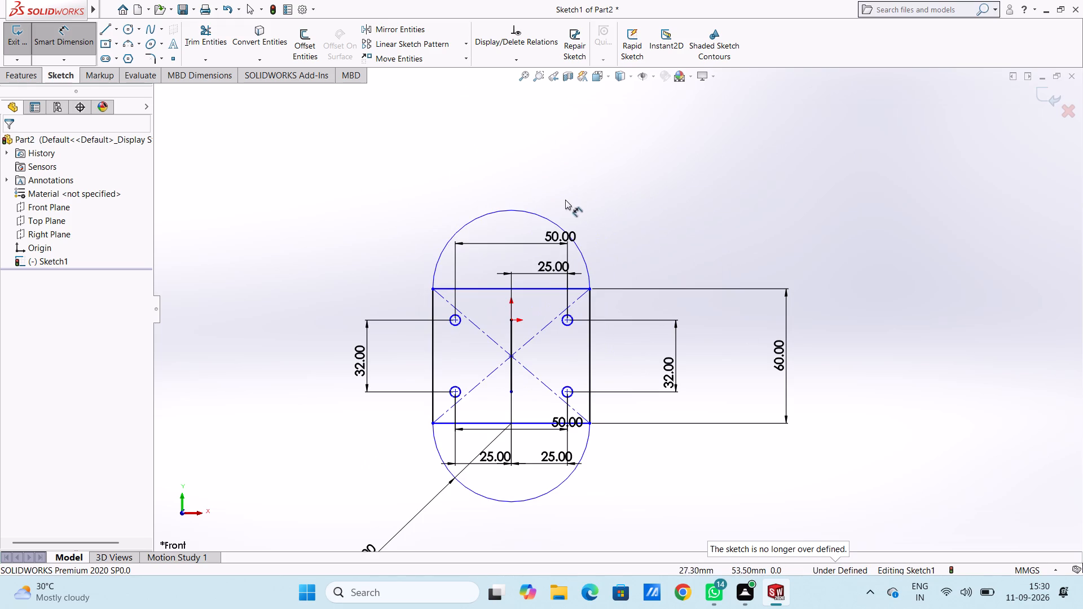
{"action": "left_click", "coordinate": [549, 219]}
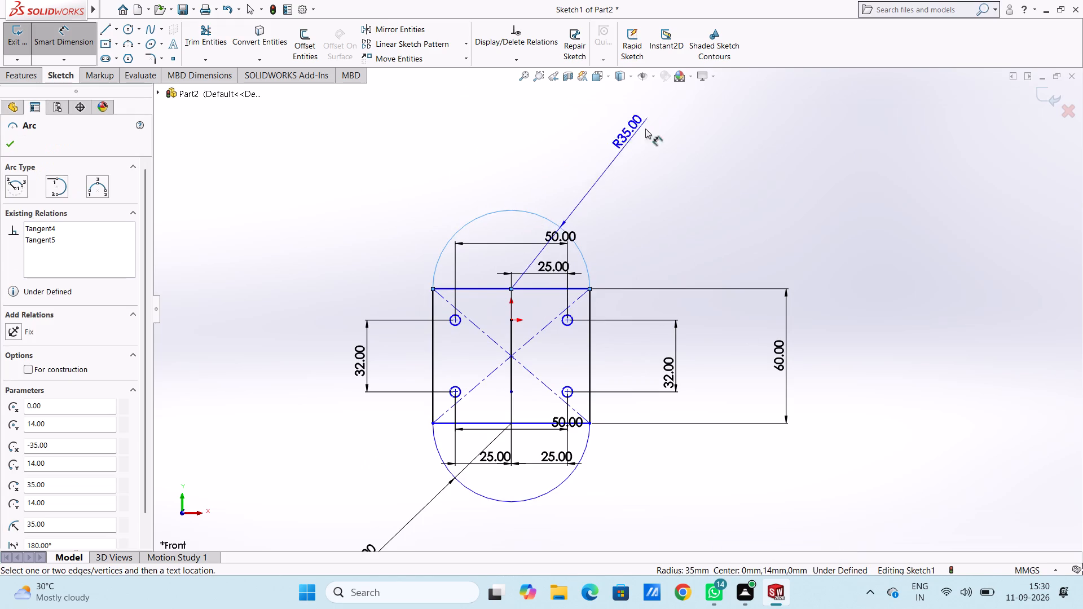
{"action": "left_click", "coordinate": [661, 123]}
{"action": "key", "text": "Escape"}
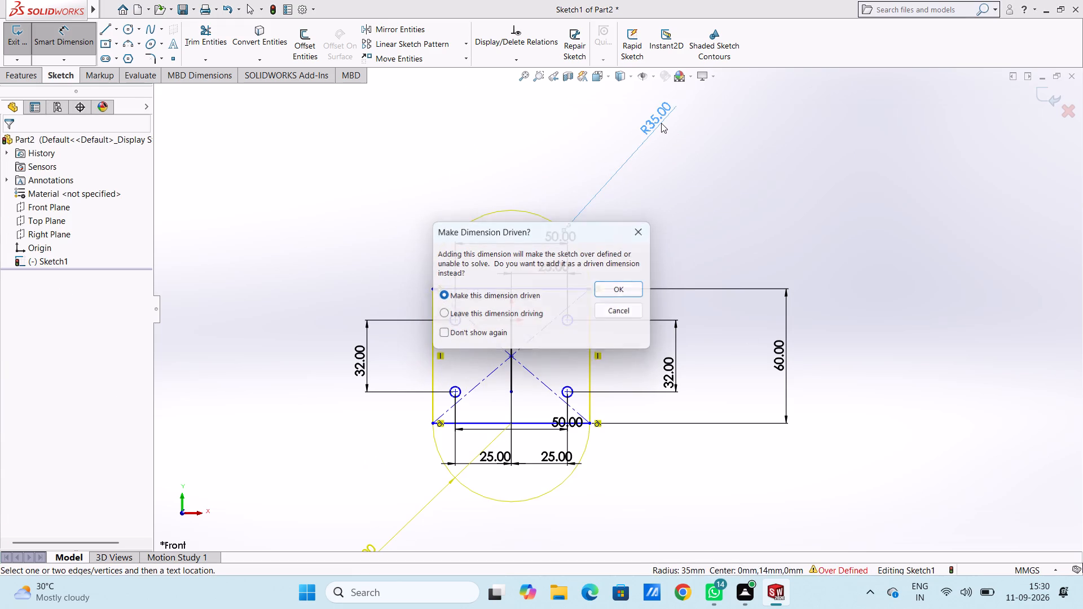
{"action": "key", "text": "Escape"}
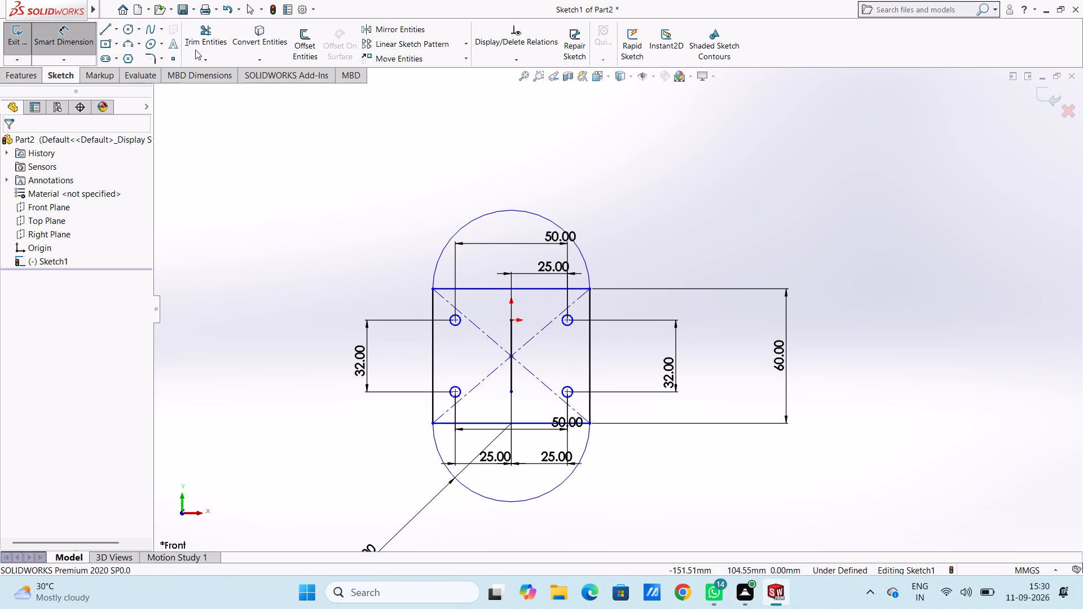
Trim away the rectangle's top and bottom edges between the arc ends, leaving a single rounded outline.
{"action": "left_click", "coordinate": [214, 34]}
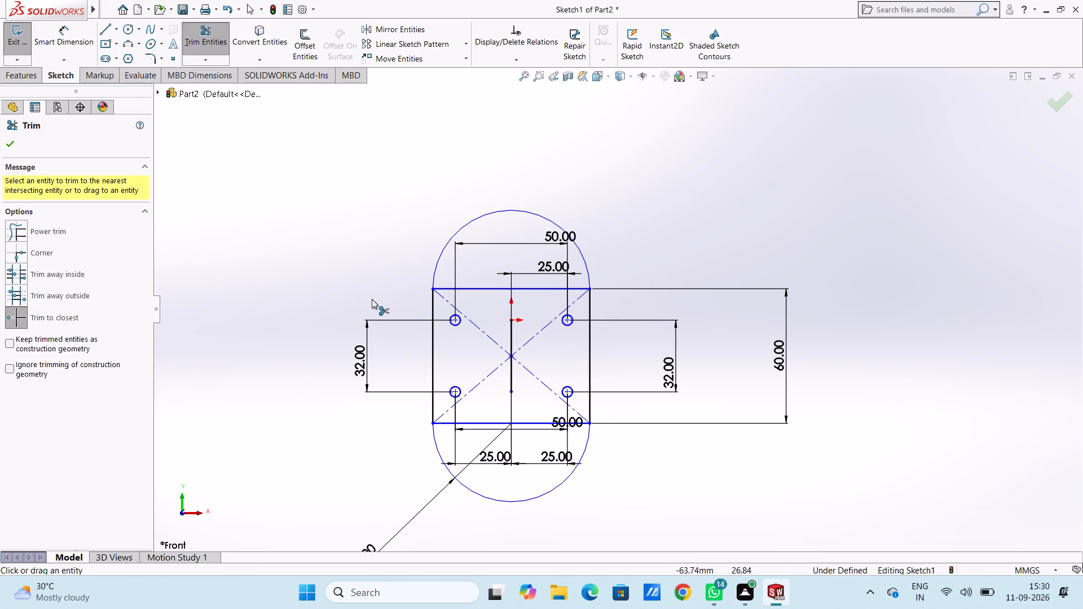
{"action": "left_click", "coordinate": [478, 287]}
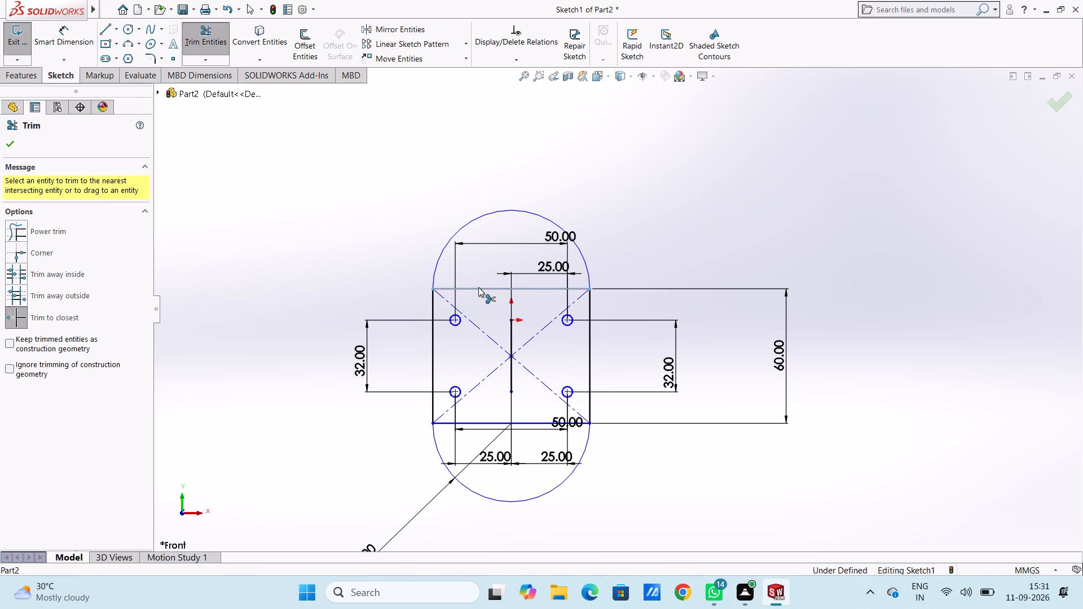
{"action": "left_click", "coordinate": [466, 421]}
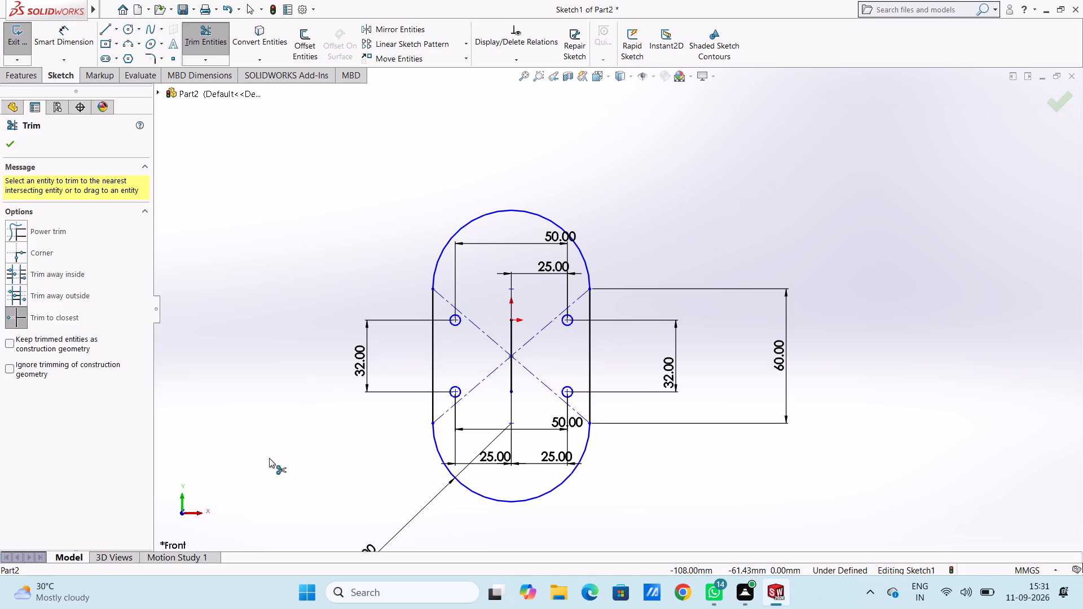
{"action": "key", "text": "Escape"}
{"action": "key", "text": "Escape"}
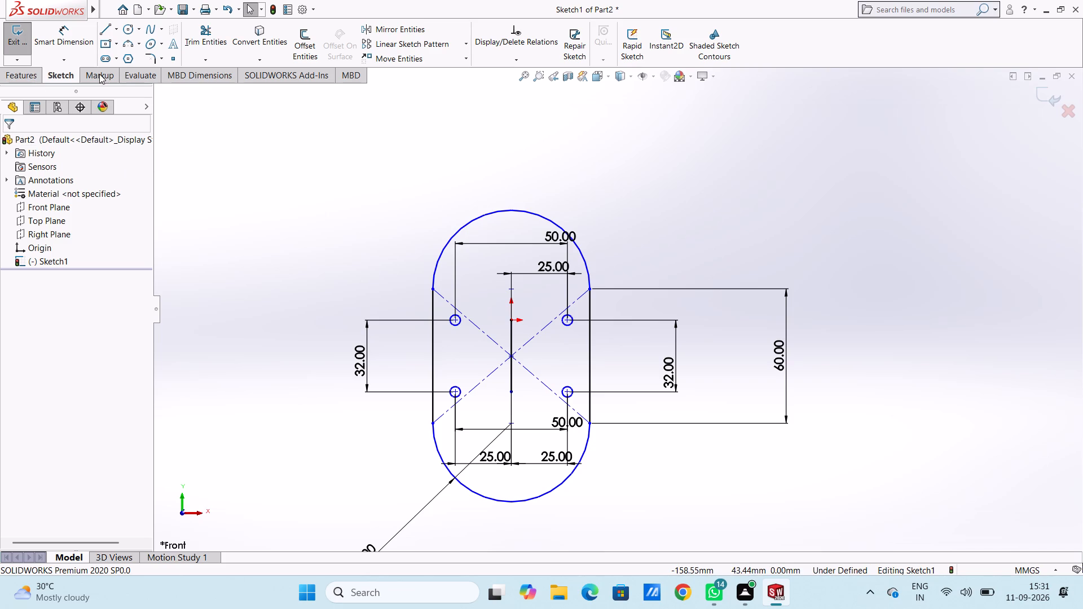
Dimension the diameters of the two upper circles as 15 mm each.
{"action": "left_click", "coordinate": [80, 39]}
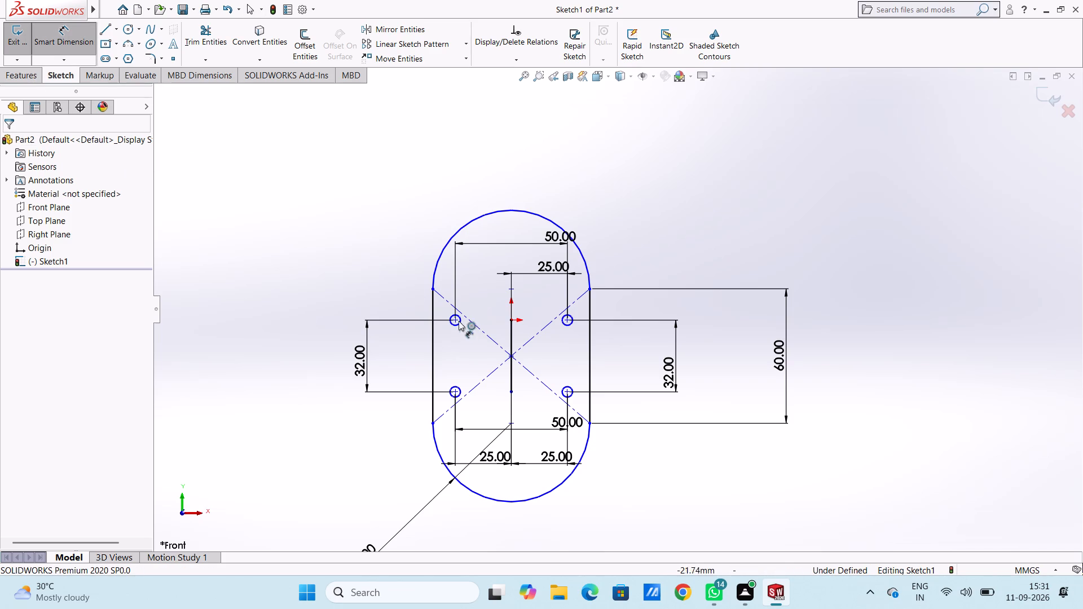
{"action": "left_click", "coordinate": [451, 316]}
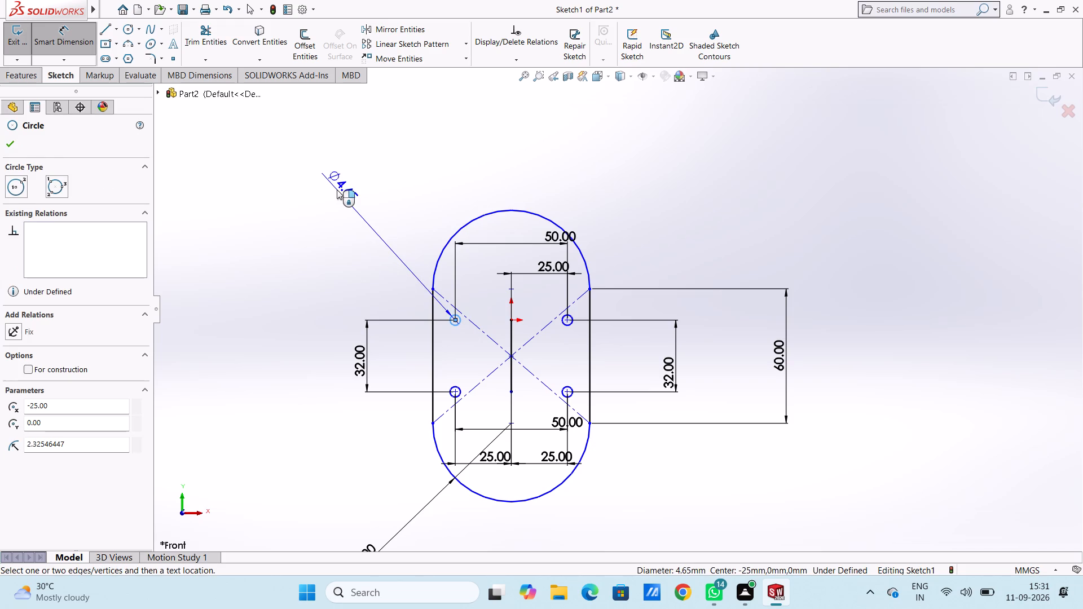
{"action": "left_click", "coordinate": [337, 189]}
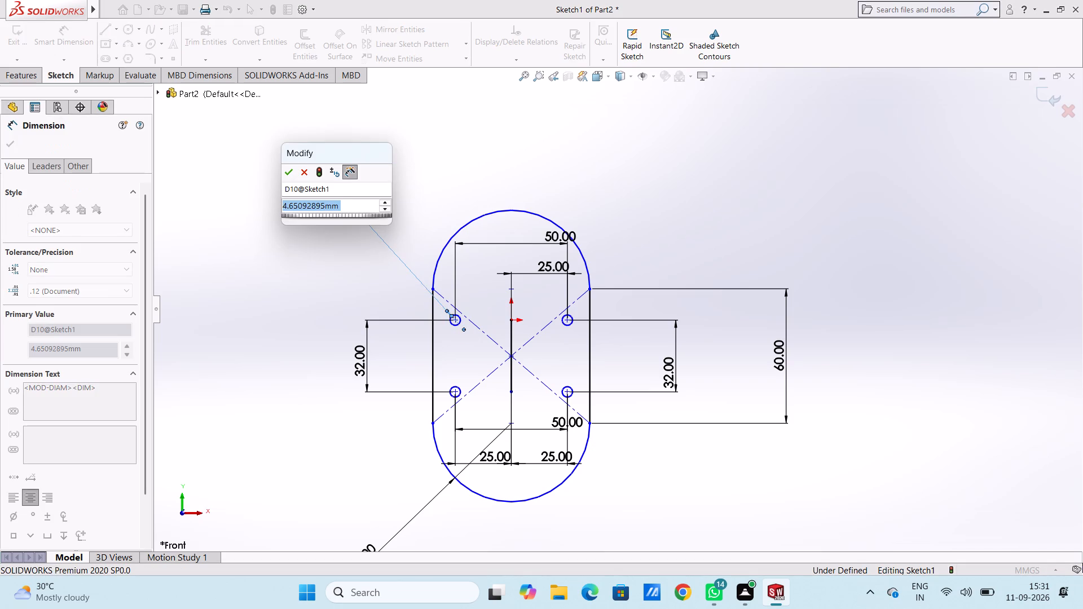
{"action": "type", "text": "15"}
{"action": "key", "text": "Return"}
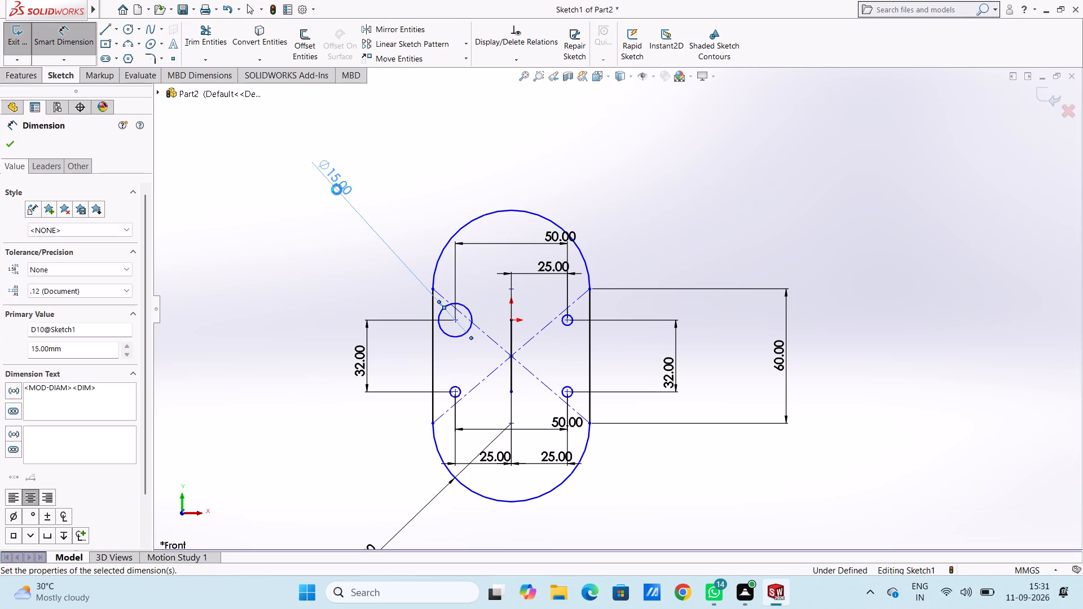
{"action": "left_click", "coordinate": [352, 327]}
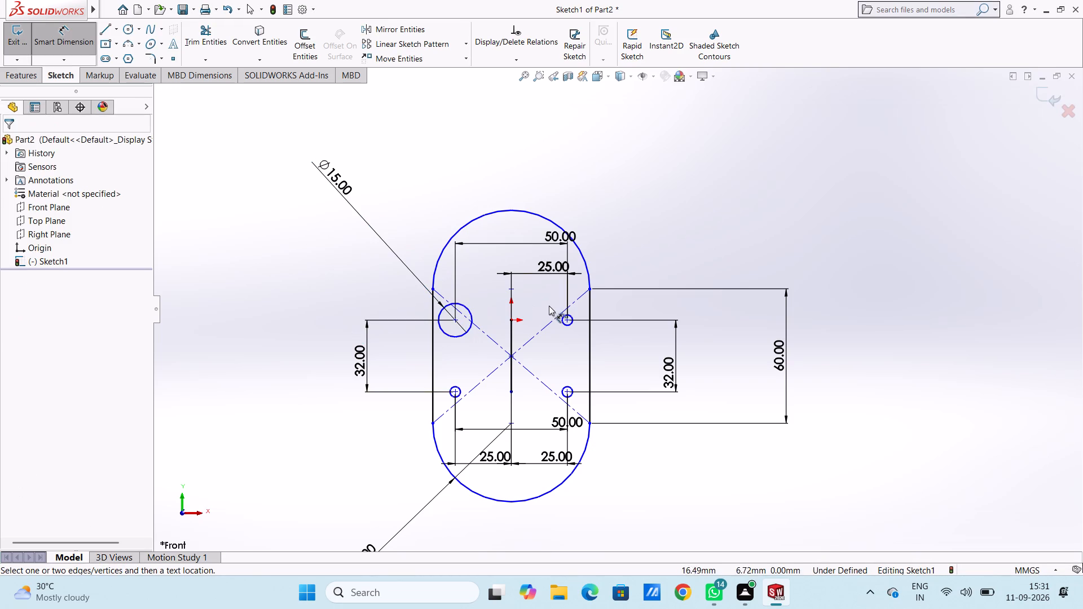
{"action": "left_click", "coordinate": [572, 316]}
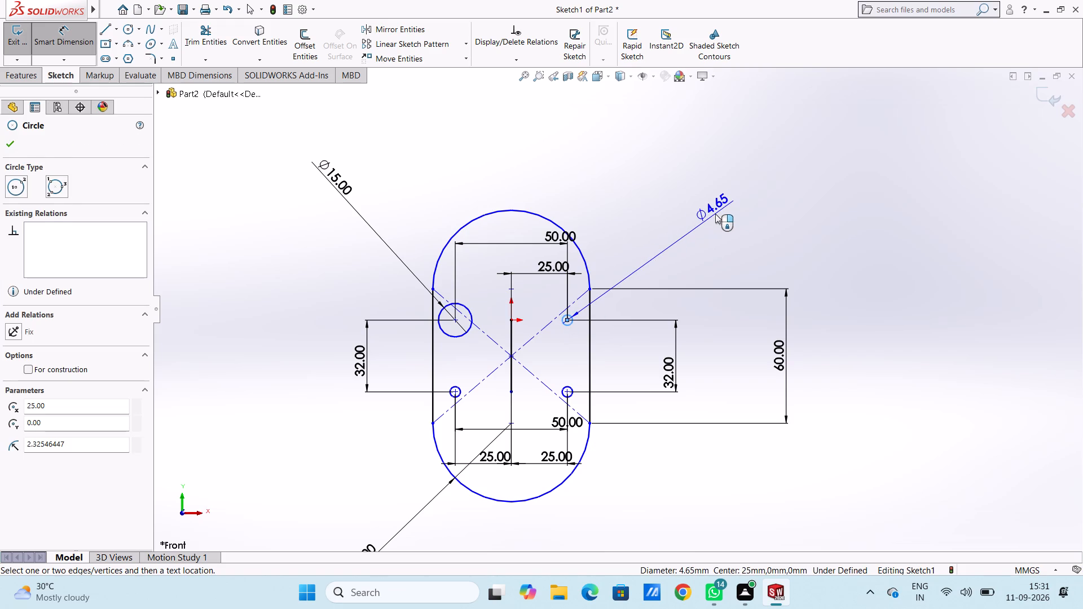
{"action": "left_click", "coordinate": [715, 214]}
{"action": "type", "text": "15"}
{"action": "key", "text": "Return"}
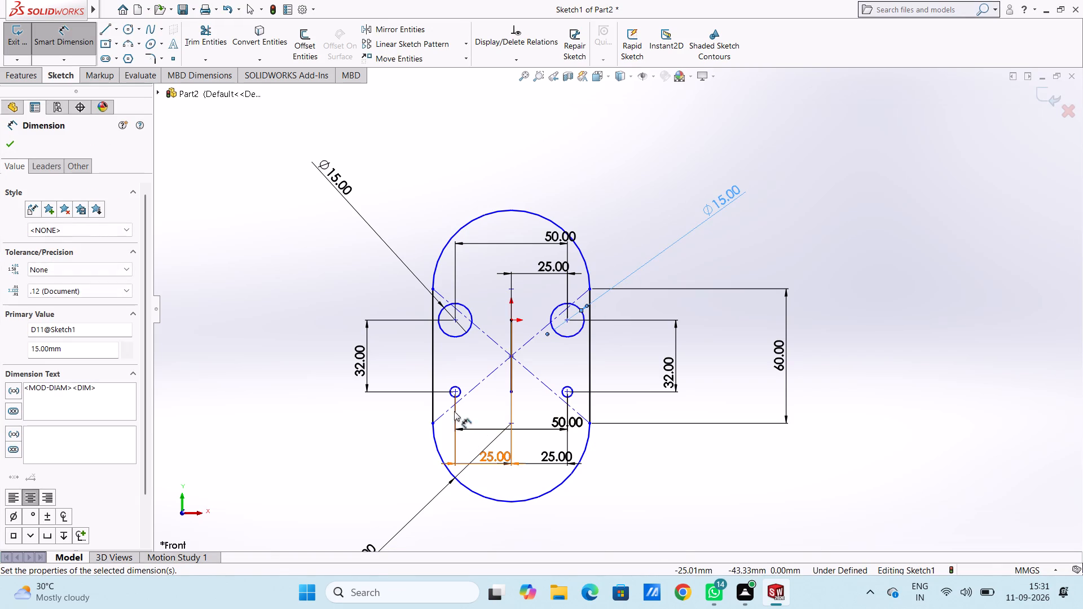
Dimension the diameters of the two lower circles as 15 mm each.
{"action": "left_click", "coordinate": [457, 397]}
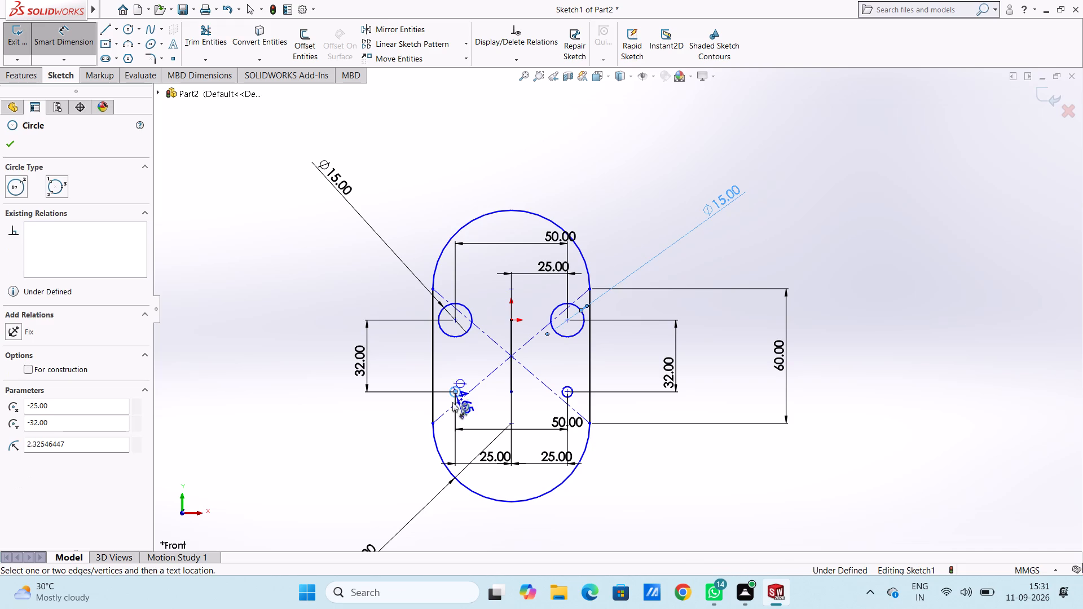
{"action": "left_click", "coordinate": [280, 500]}
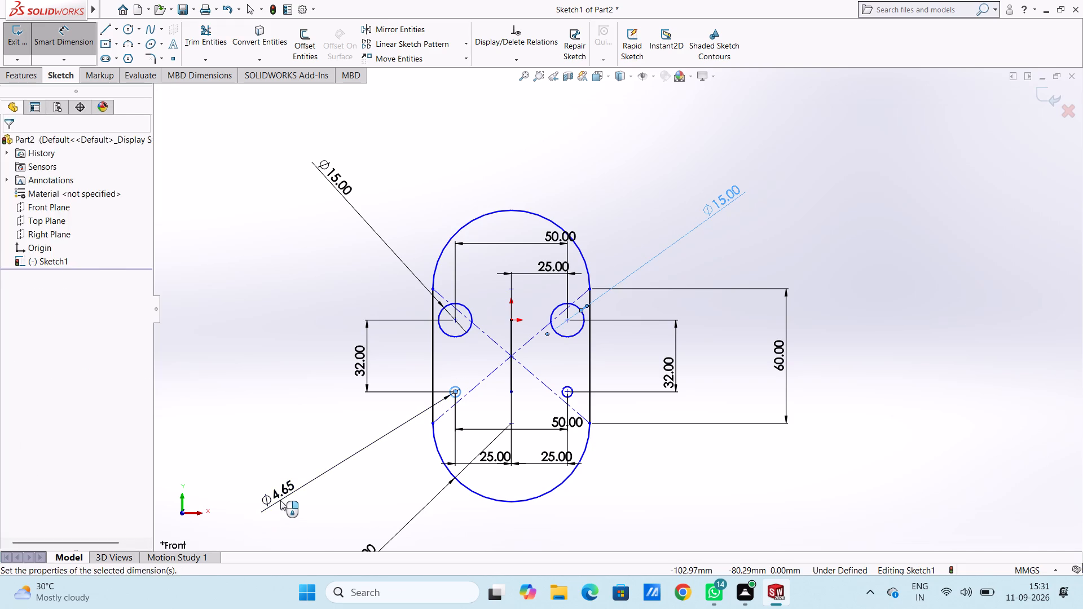
{"action": "type", "text": "15"}
{"action": "key", "text": "Return"}
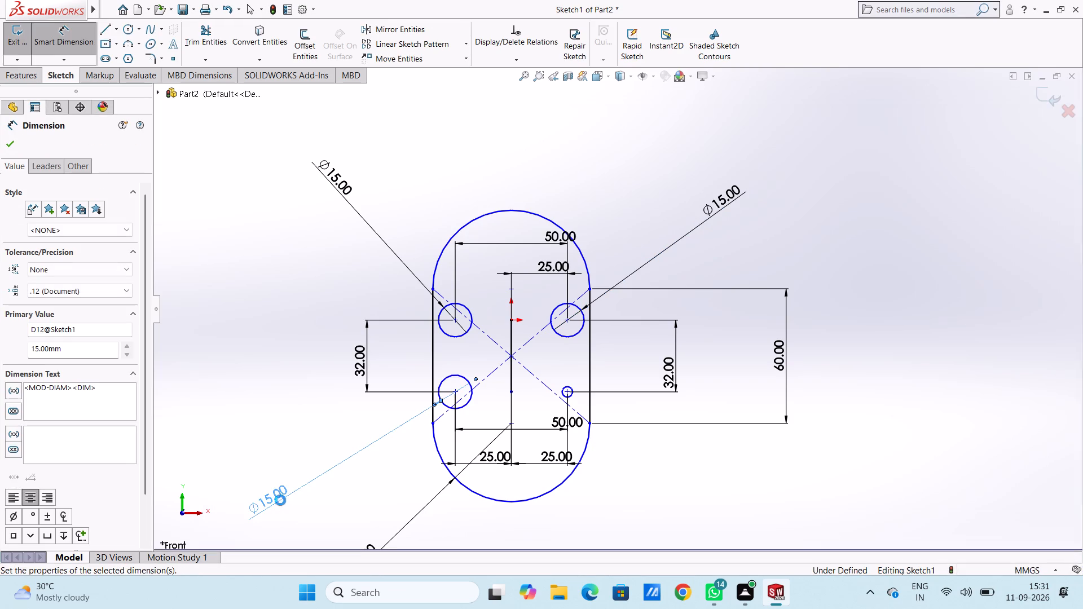
{"action": "left_click", "coordinate": [412, 465]}
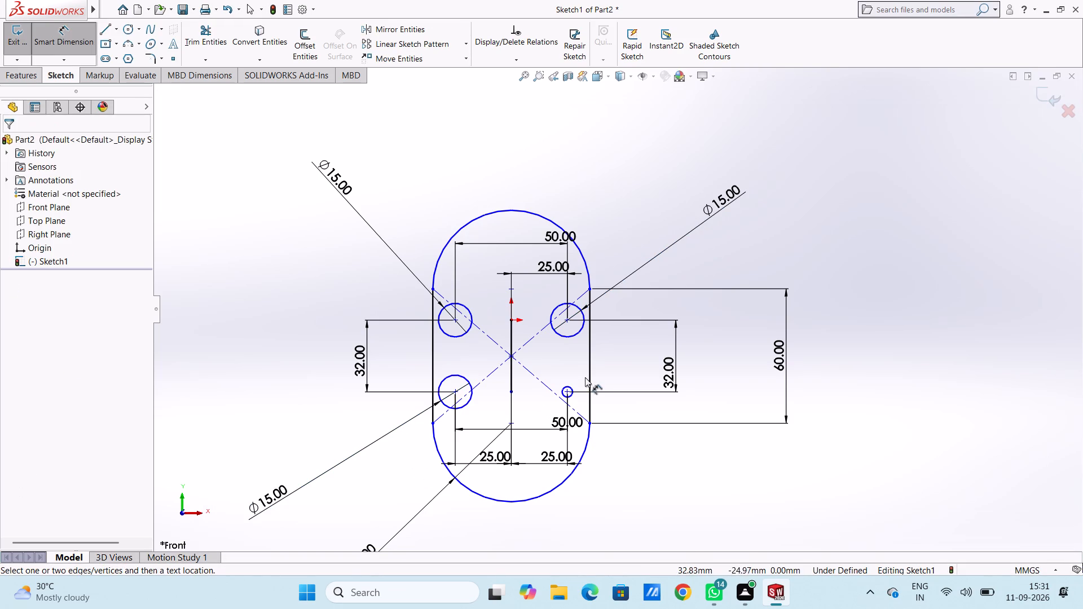
{"action": "left_click", "coordinate": [570, 388]}
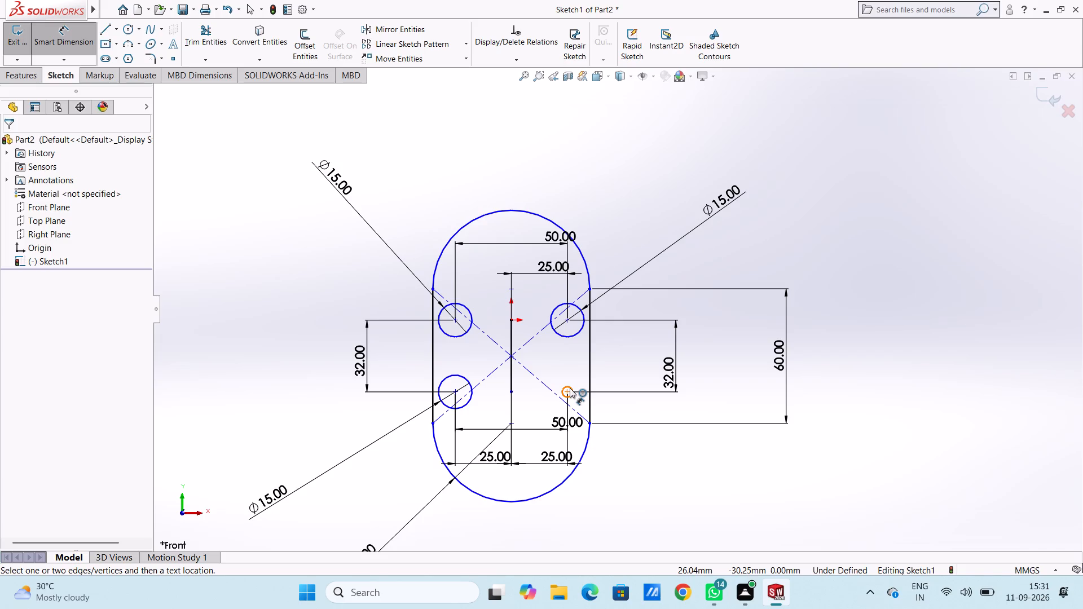
{"action": "left_click", "coordinate": [663, 470]}
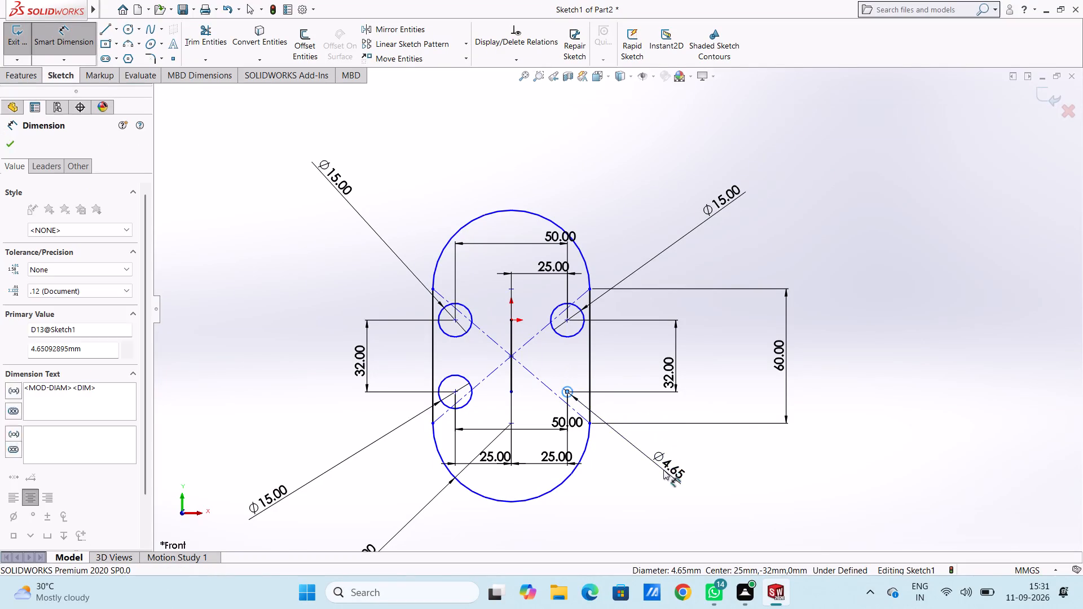
{"action": "type", "text": "15"}
{"action": "key", "text": "Return"}
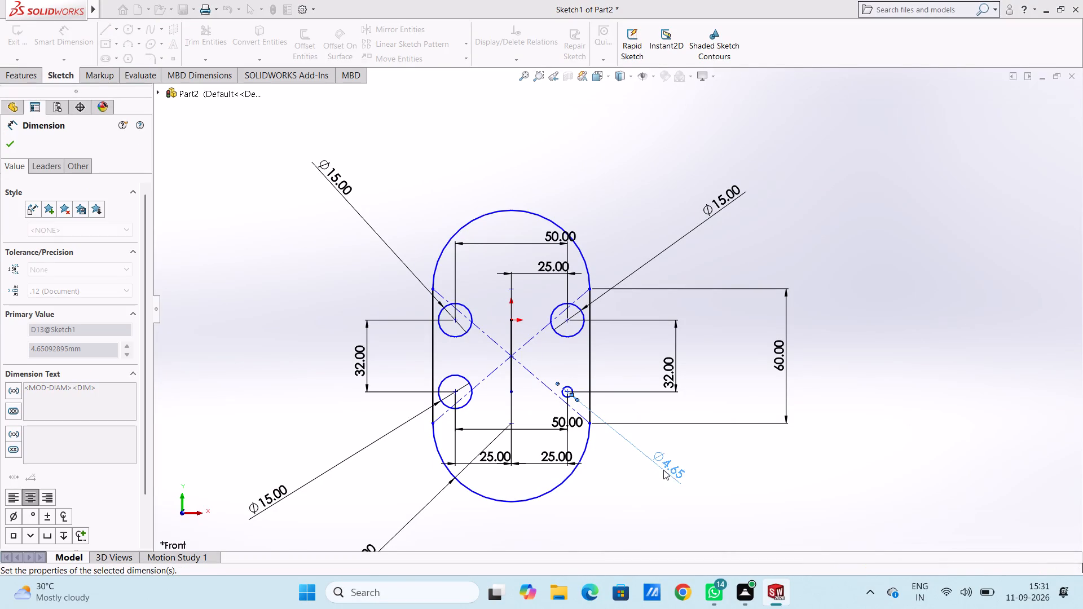
{"action": "key", "text": "Escape"}
{"action": "key", "text": "Escape"}
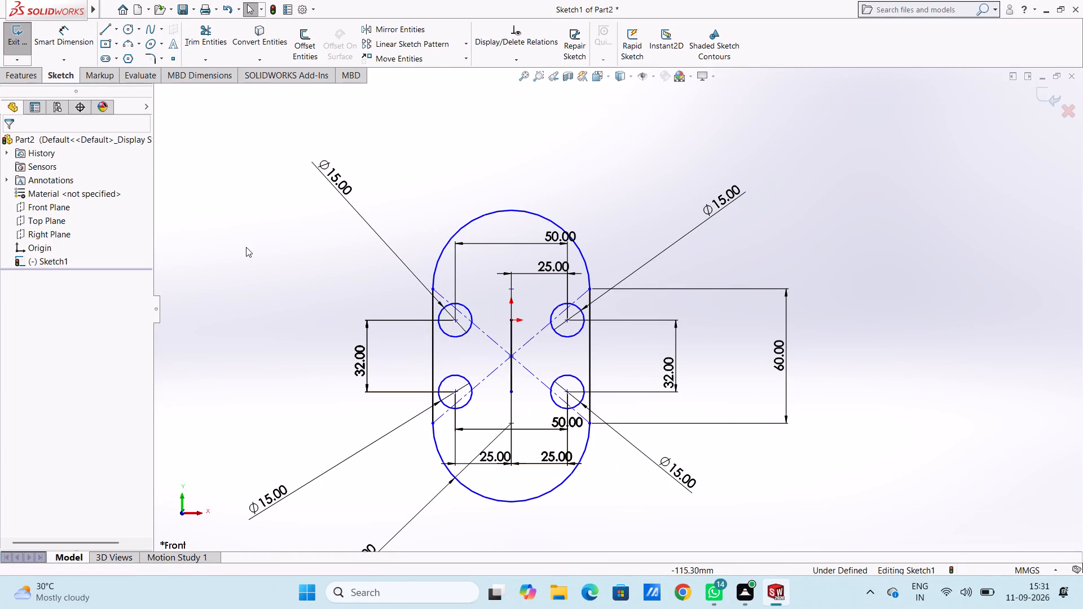
Delete the solid vertical line running down from the origin between the circles.
{"action": "left_click", "coordinate": [514, 332]}
{"action": "key", "text": "Delete"}
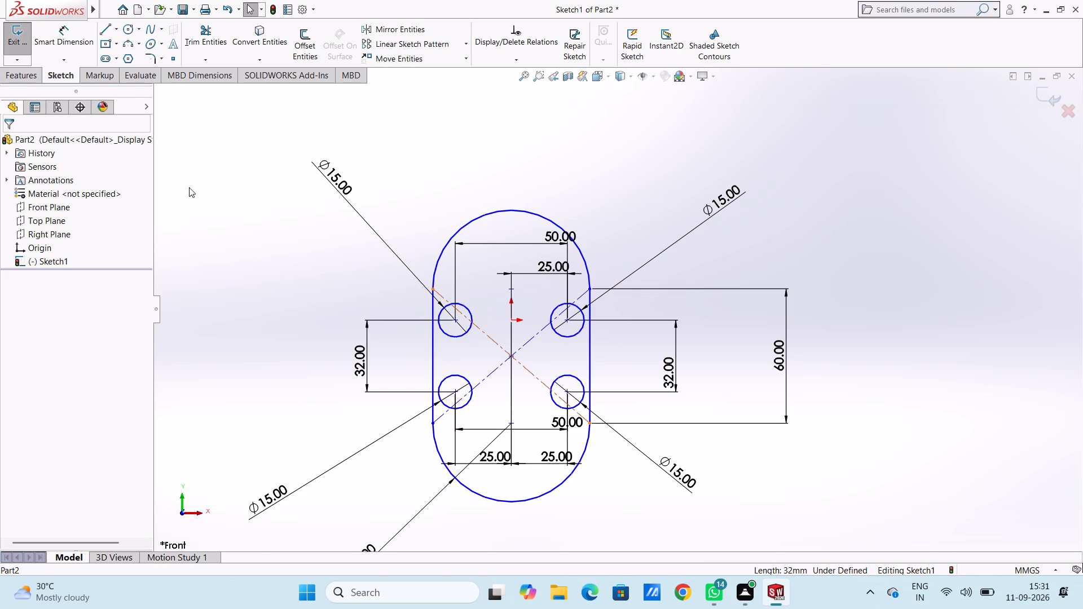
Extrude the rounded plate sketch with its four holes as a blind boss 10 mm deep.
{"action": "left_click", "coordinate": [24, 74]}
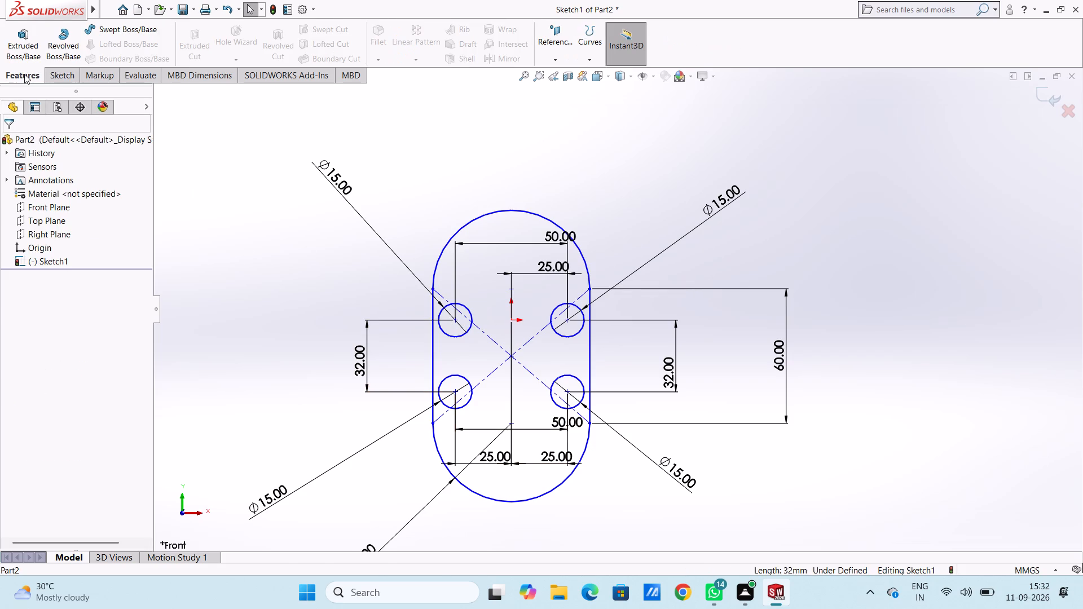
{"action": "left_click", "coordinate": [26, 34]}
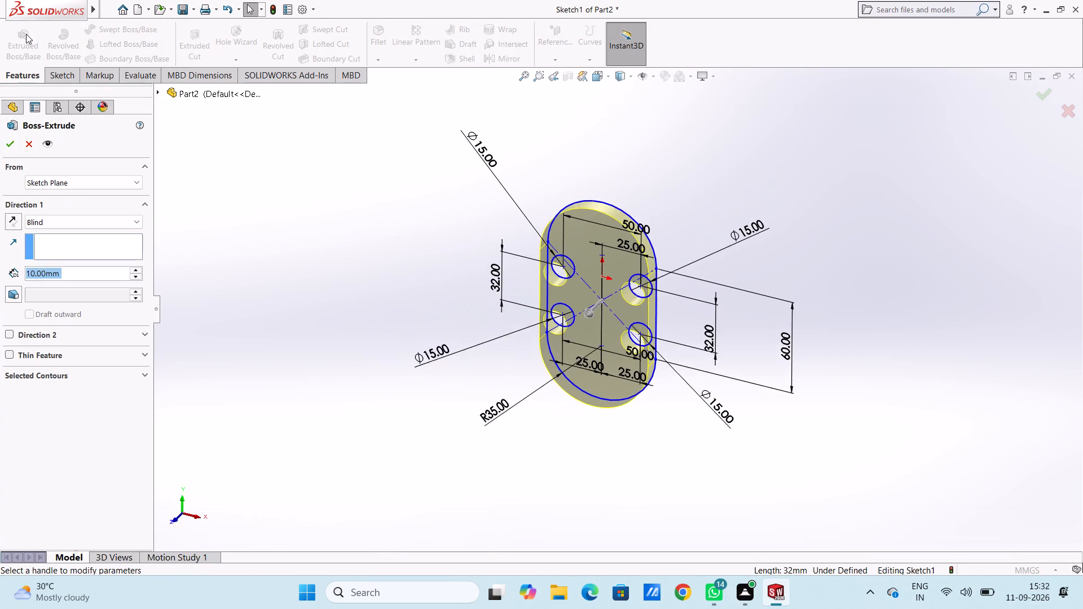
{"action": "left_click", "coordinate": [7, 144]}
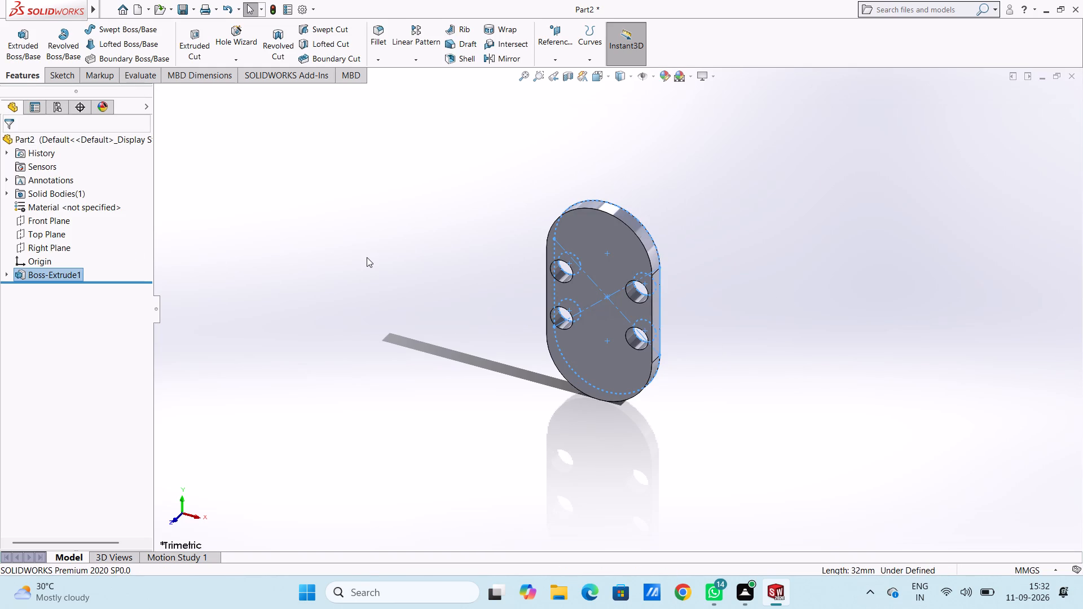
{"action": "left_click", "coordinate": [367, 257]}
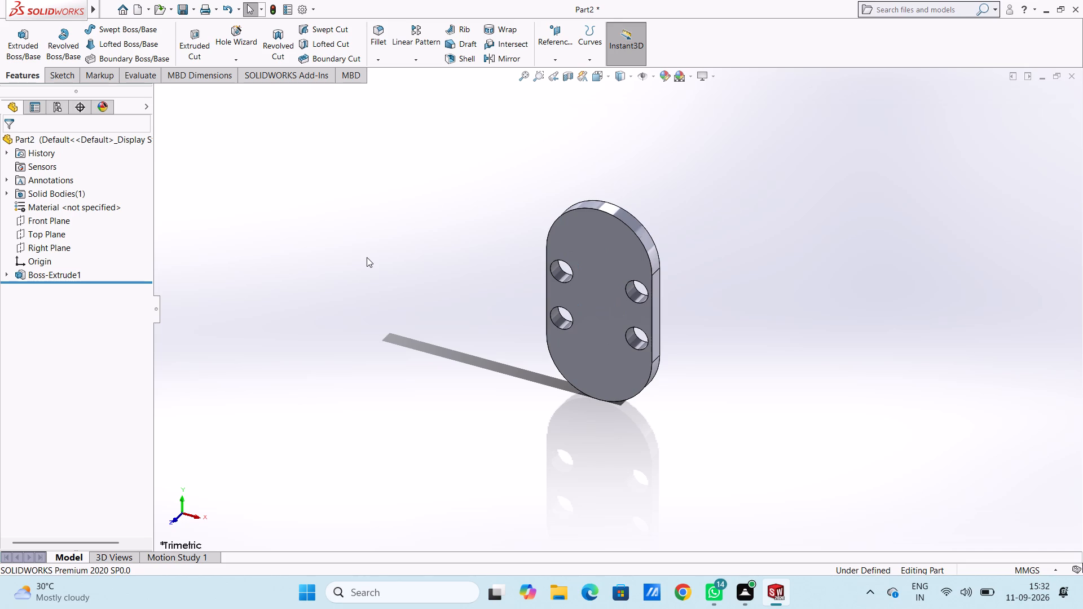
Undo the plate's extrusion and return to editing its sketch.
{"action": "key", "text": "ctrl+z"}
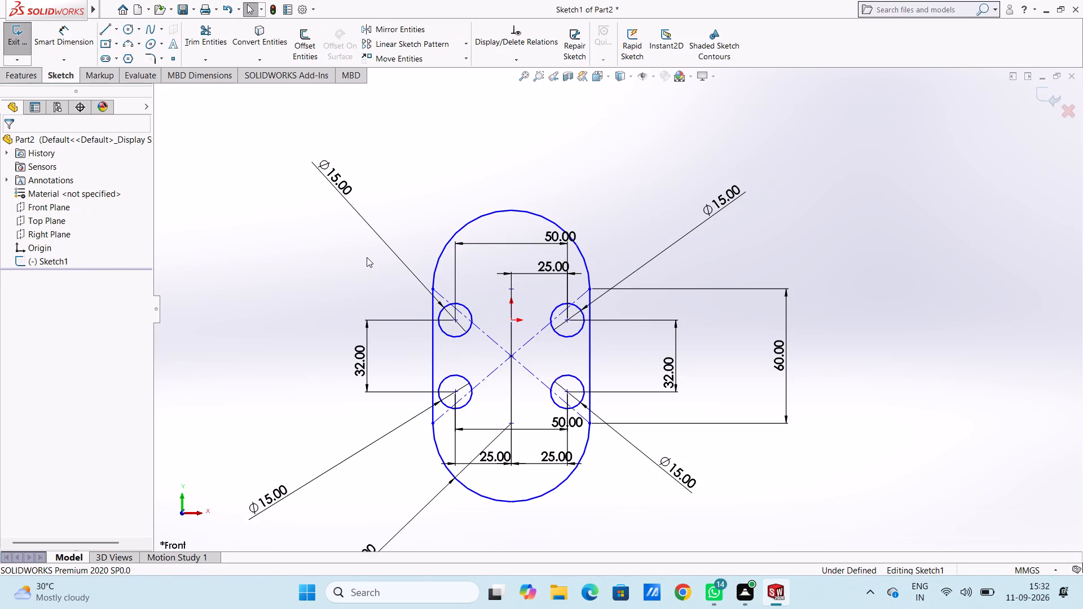
Set the diameter of each of the four circles to 10 mm.
{"action": "double_click", "coordinate": [339, 182]}
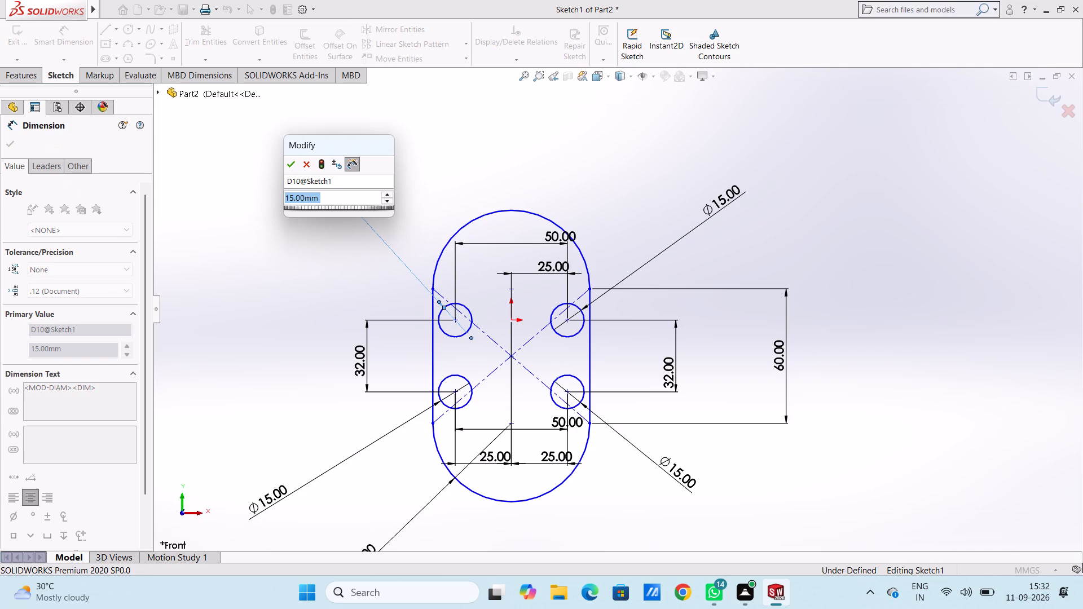
{"action": "type", "text": "10"}
{"action": "key", "text": "Return"}
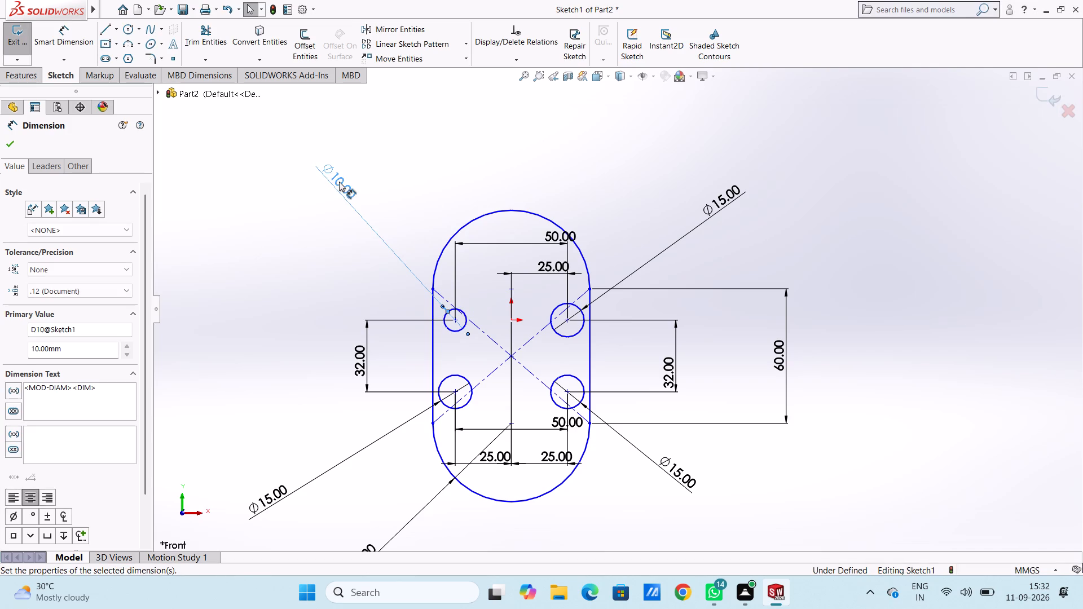
{"action": "double_click", "coordinate": [713, 201]}
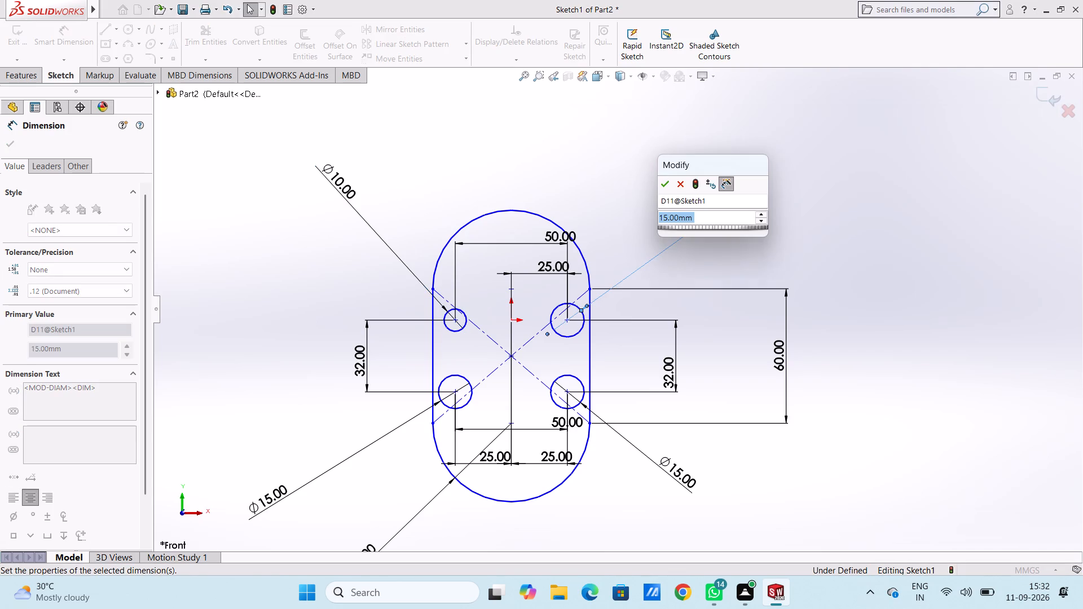
{"action": "type", "text": "10"}
{"action": "key", "text": "Return"}
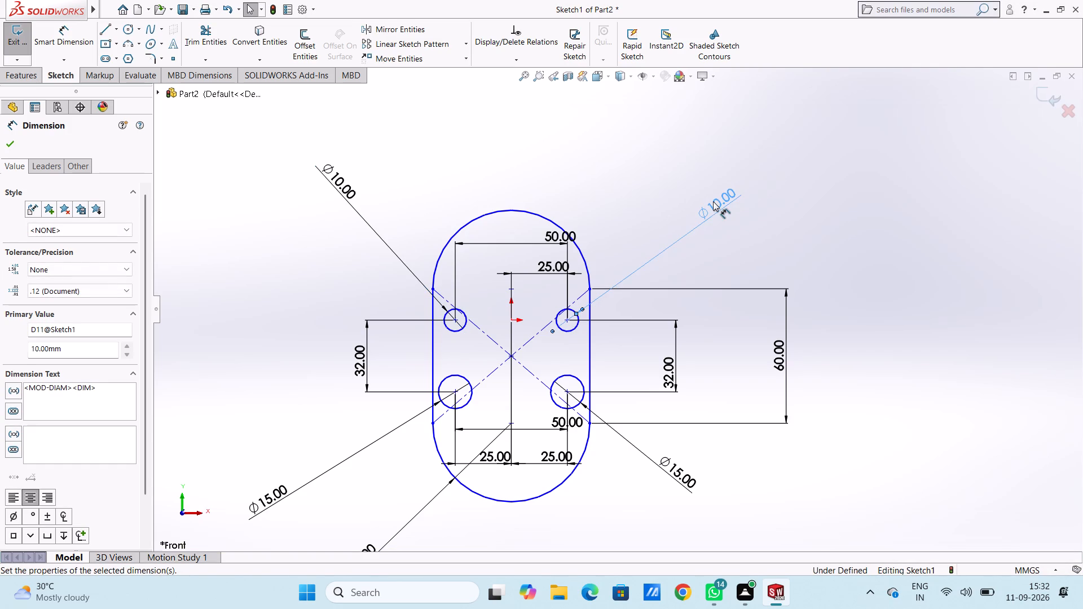
{"action": "double_click", "coordinate": [670, 467]}
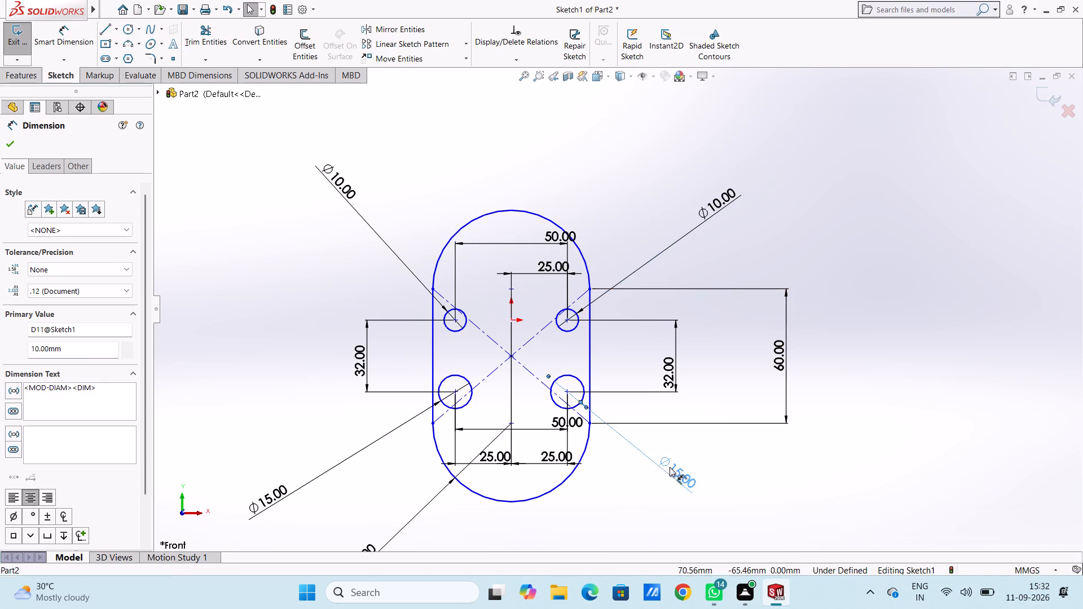
{"action": "type", "text": "10"}
{"action": "key", "text": "Return"}
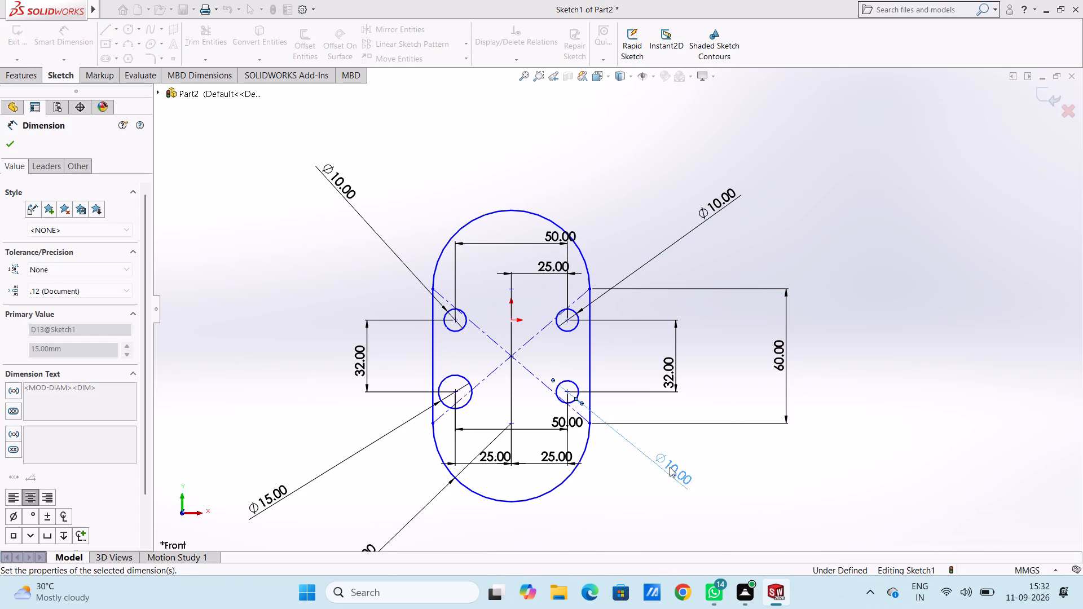
{"action": "double_click", "coordinate": [273, 497]}
{"action": "type", "text": "10"}
{"action": "key", "text": "Return"}
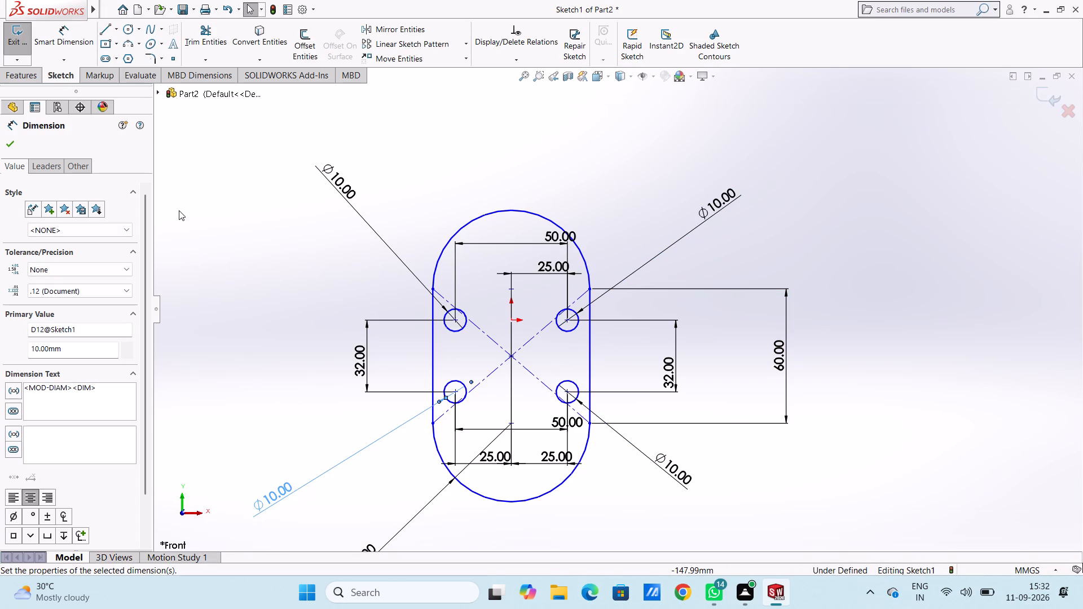
{"action": "left_click", "coordinate": [207, 219]}
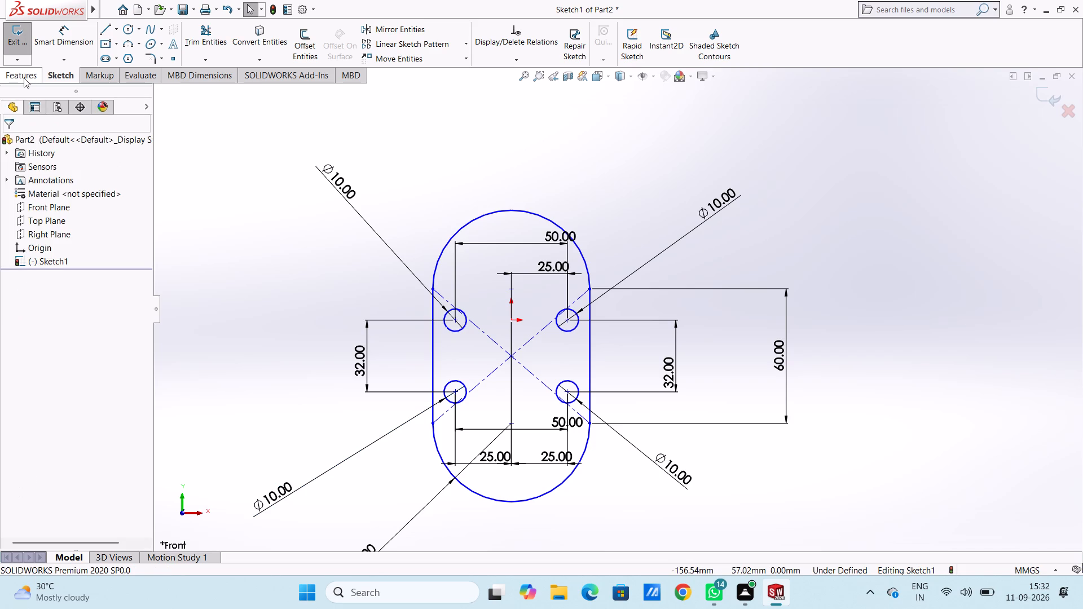
Extrude the rounded plate sketch with the 10 mm holes as a blind boss 10 mm deep.
{"action": "left_click", "coordinate": [24, 78]}
{"action": "left_click", "coordinate": [20, 45]}
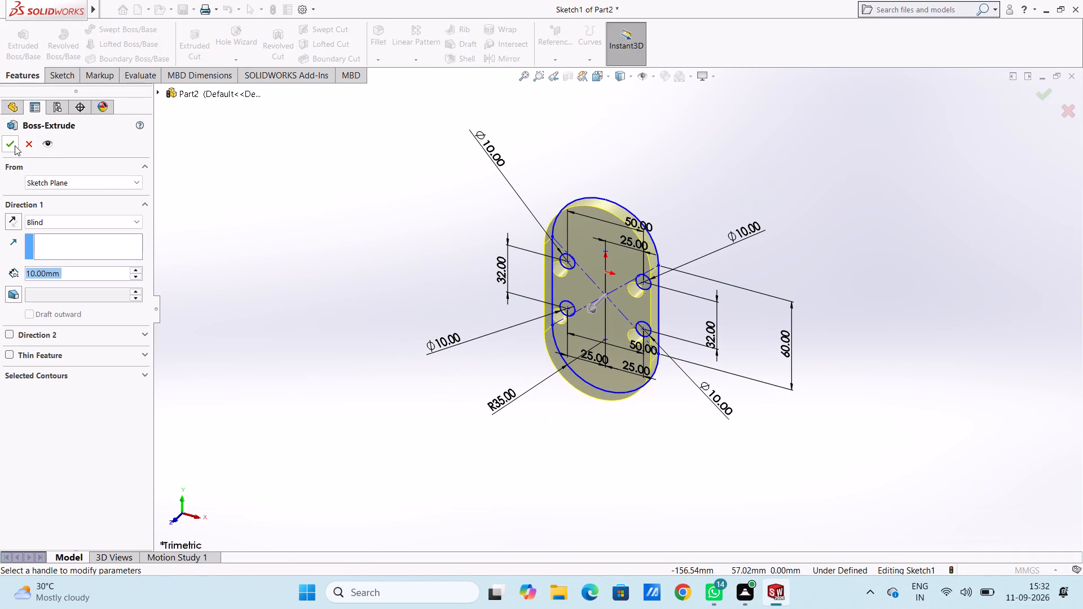
{"action": "left_click", "coordinate": [15, 148]}
{"action": "left_click", "coordinate": [258, 205]}
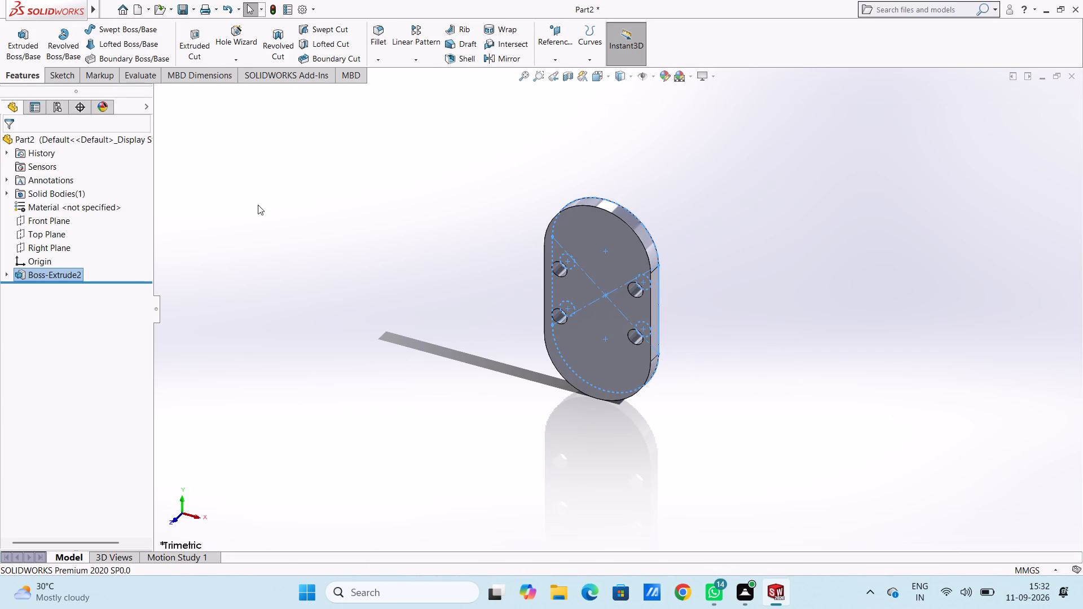
Start a new sketch on the plate's flat front face.
{"action": "key", "text": "ctrl+1"}
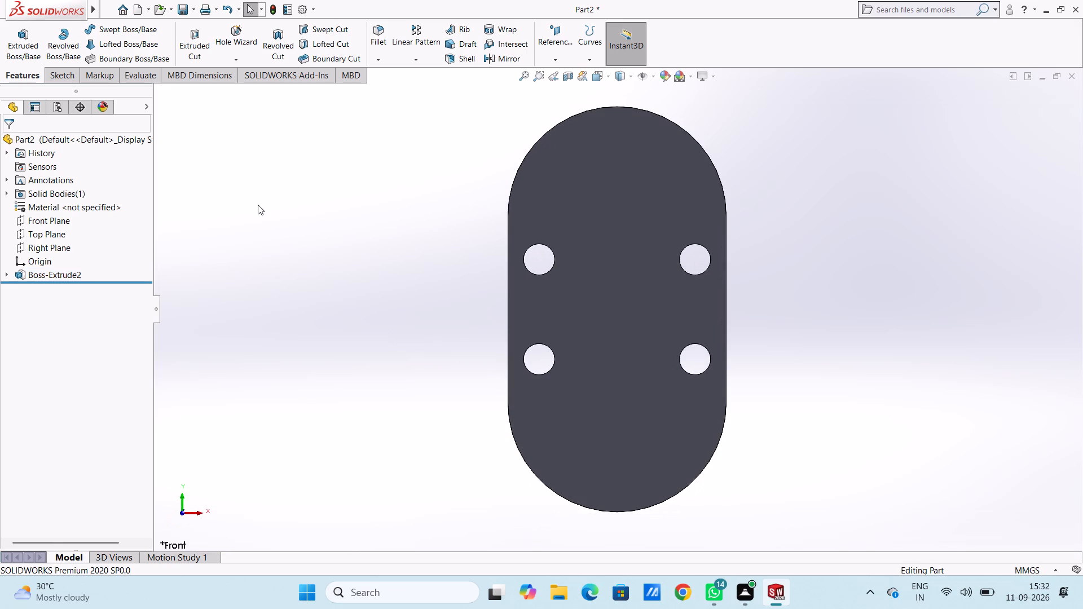
{"action": "left_click", "coordinate": [576, 212]}
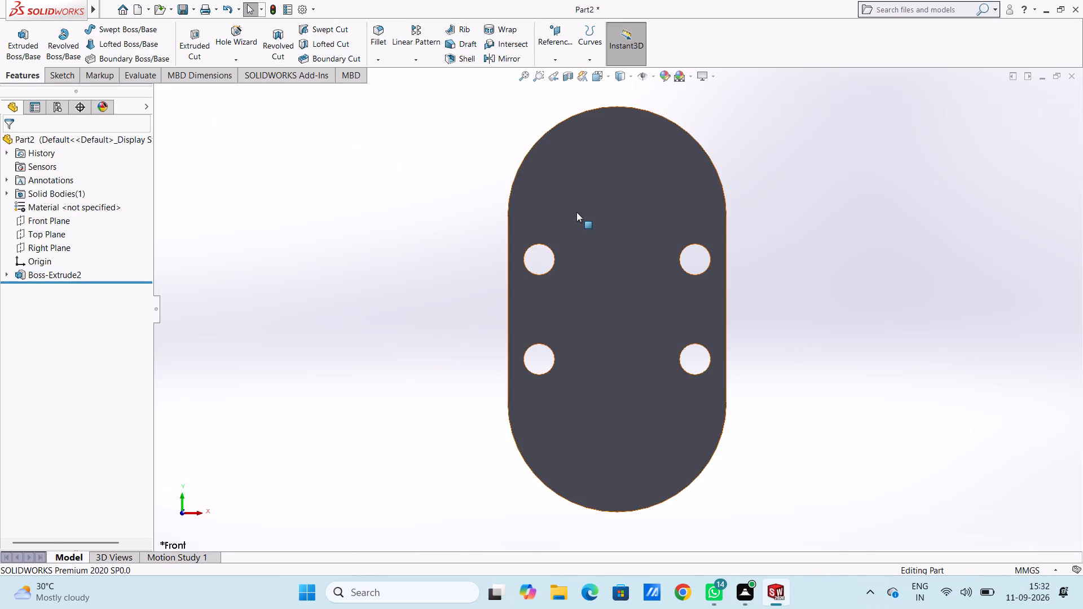
{"action": "left_click", "coordinate": [626, 180]}
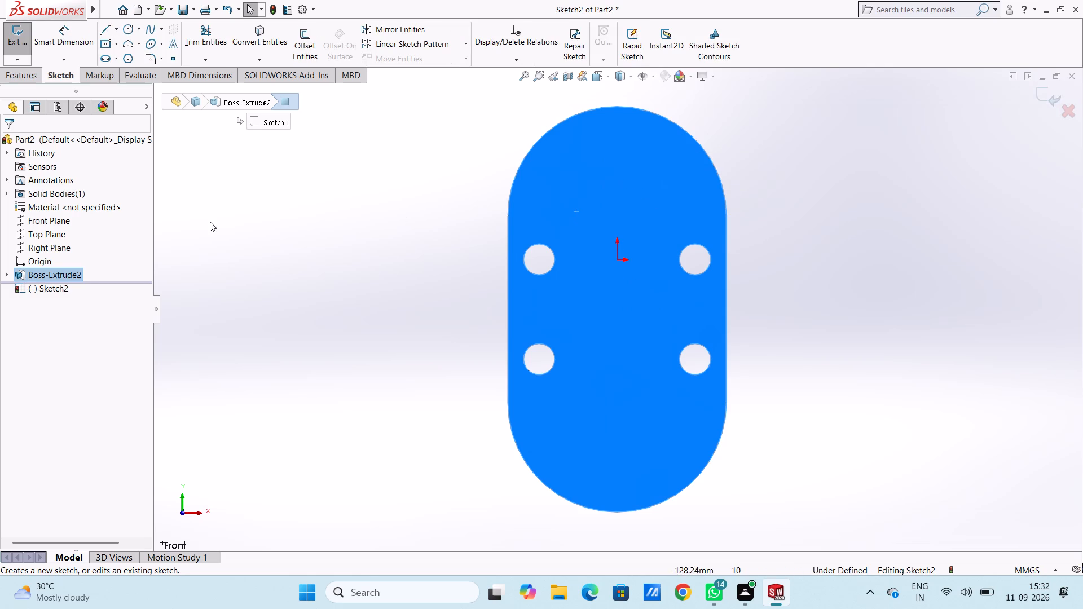
{"action": "left_click", "coordinate": [210, 222]}
Sketch a circle of 7.5 mm radius concentric with each of the plate's four holes.
{"action": "left_click", "coordinate": [127, 30]}
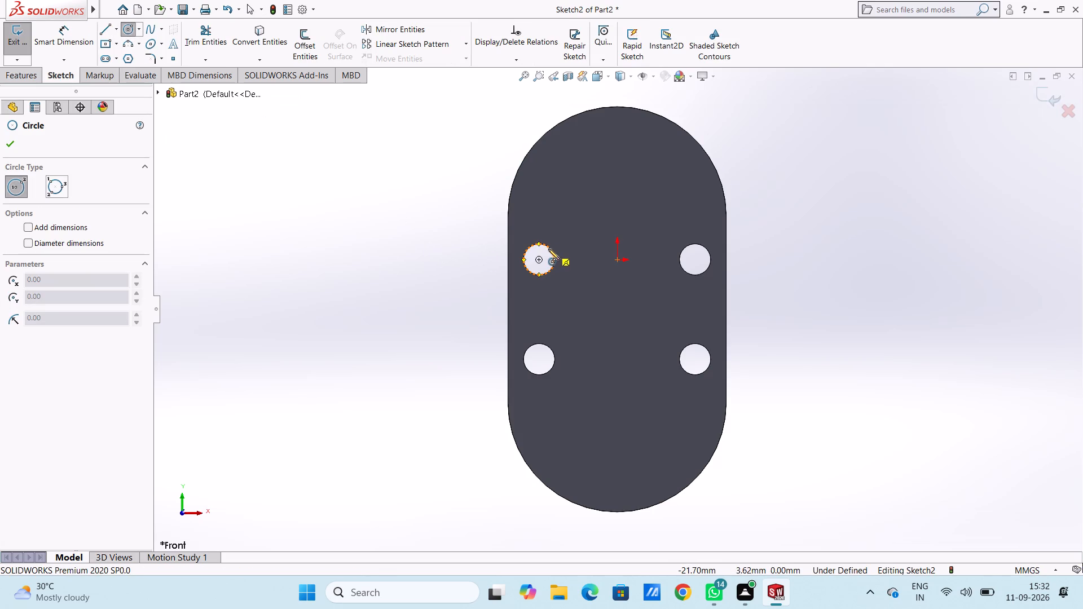
{"action": "left_click", "coordinate": [538, 259]}
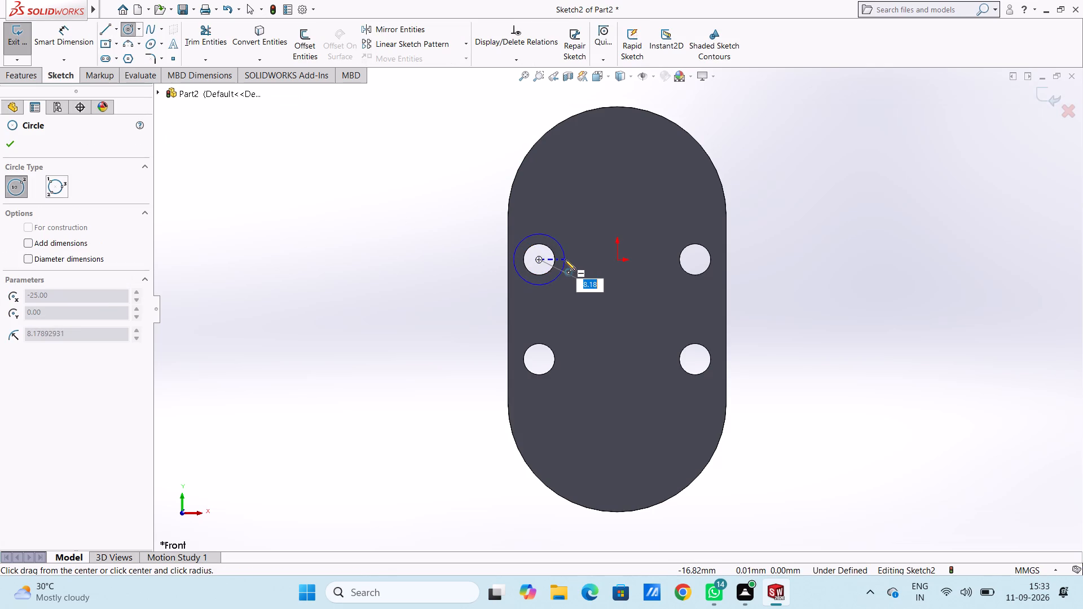
{"action": "type", "text": "7.5"}
{"action": "key", "text": "Return"}
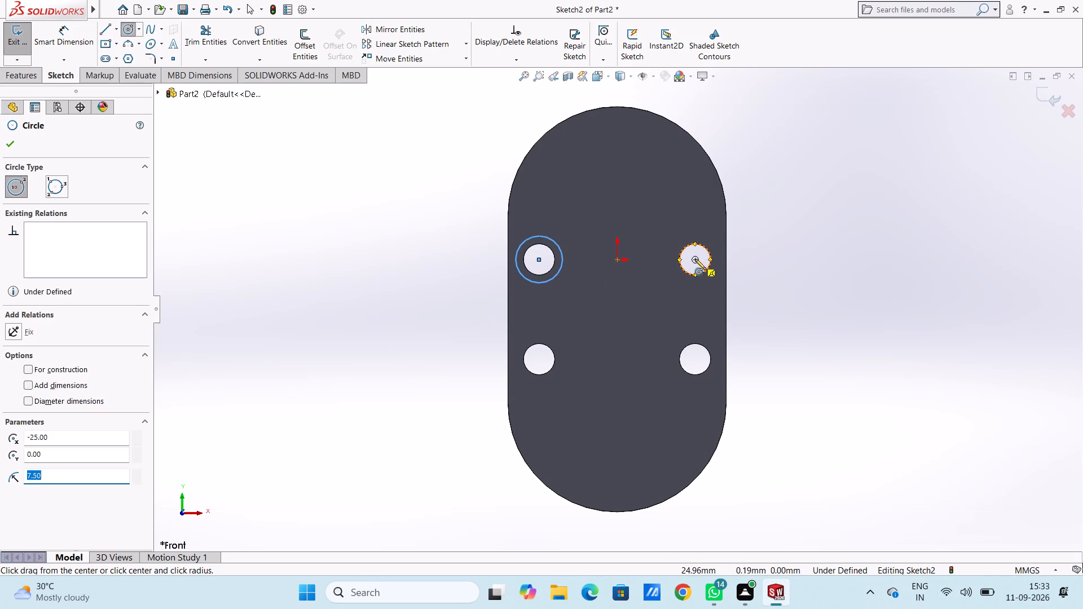
{"action": "left_click", "coordinate": [695, 259]}
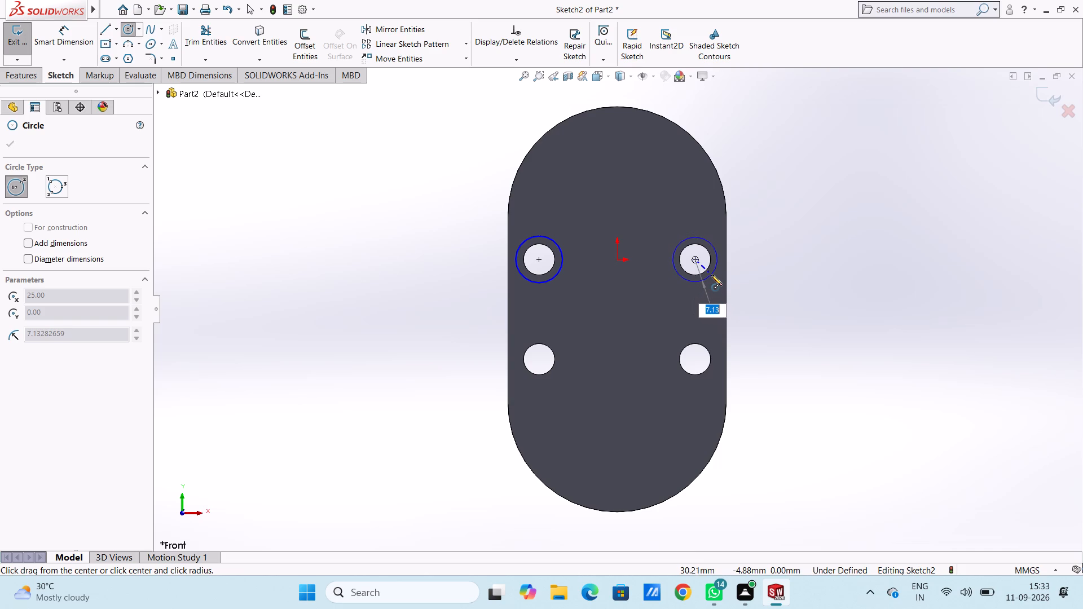
{"action": "type", "text": "7.5"}
{"action": "key", "text": "Return"}
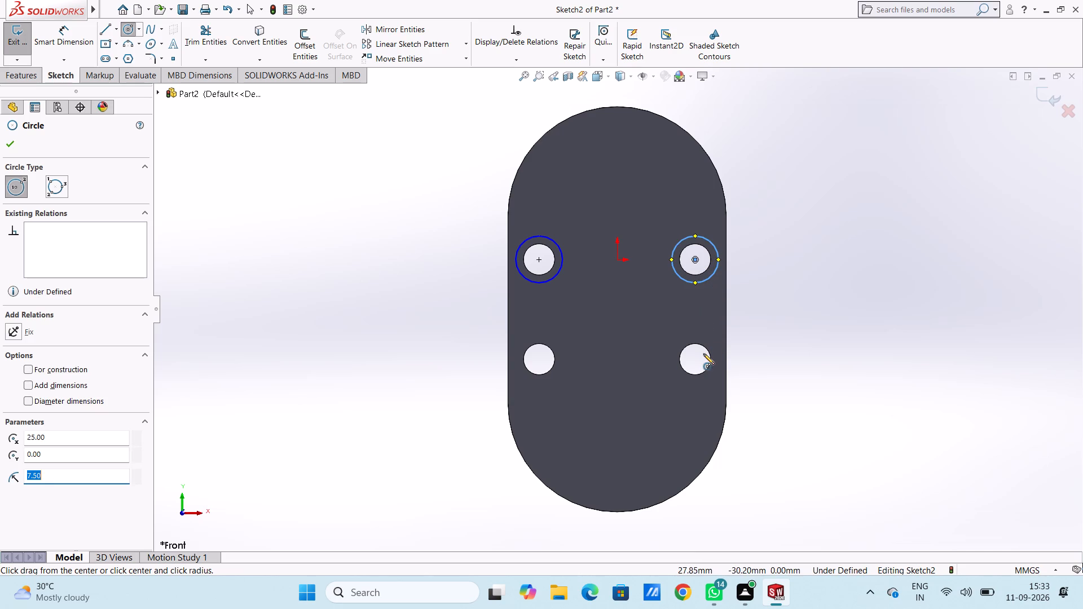
{"action": "left_click", "coordinate": [694, 359]}
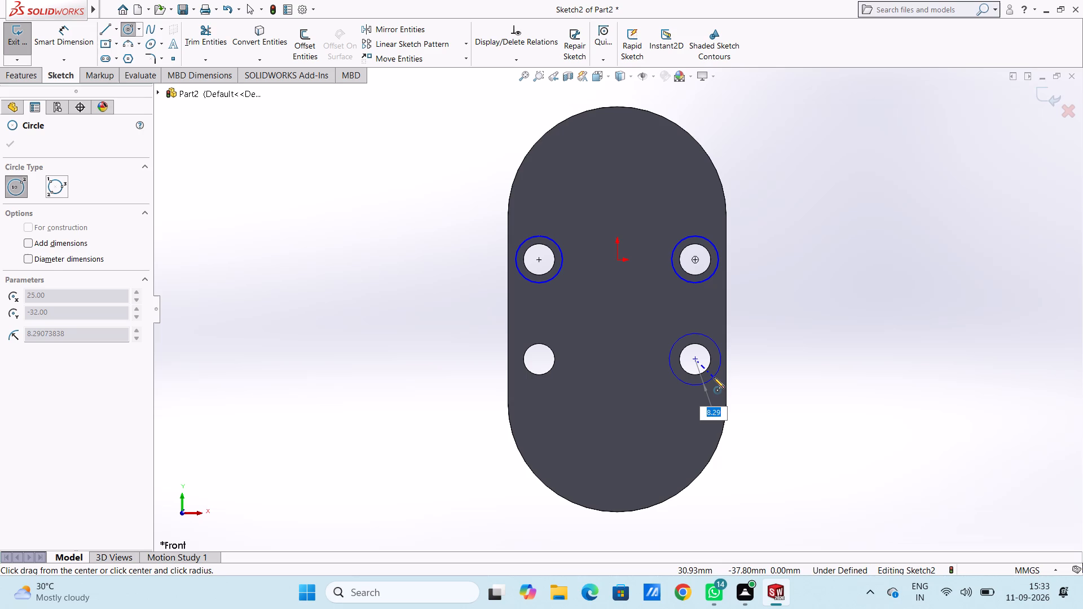
{"action": "type", "text": "7.5"}
{"action": "key", "text": "Return"}
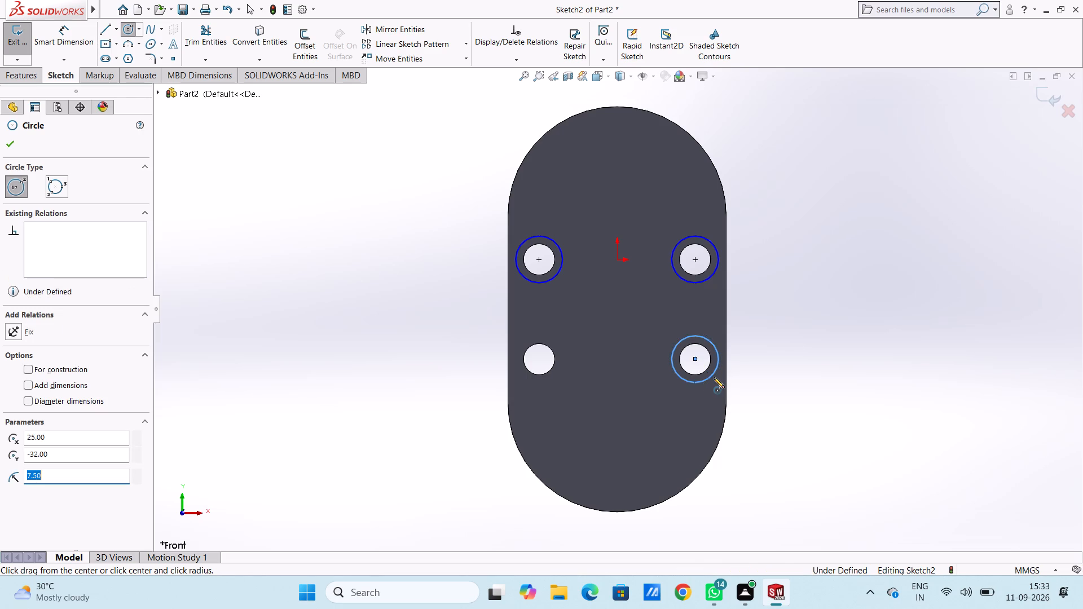
{"action": "left_click", "coordinate": [538, 358]}
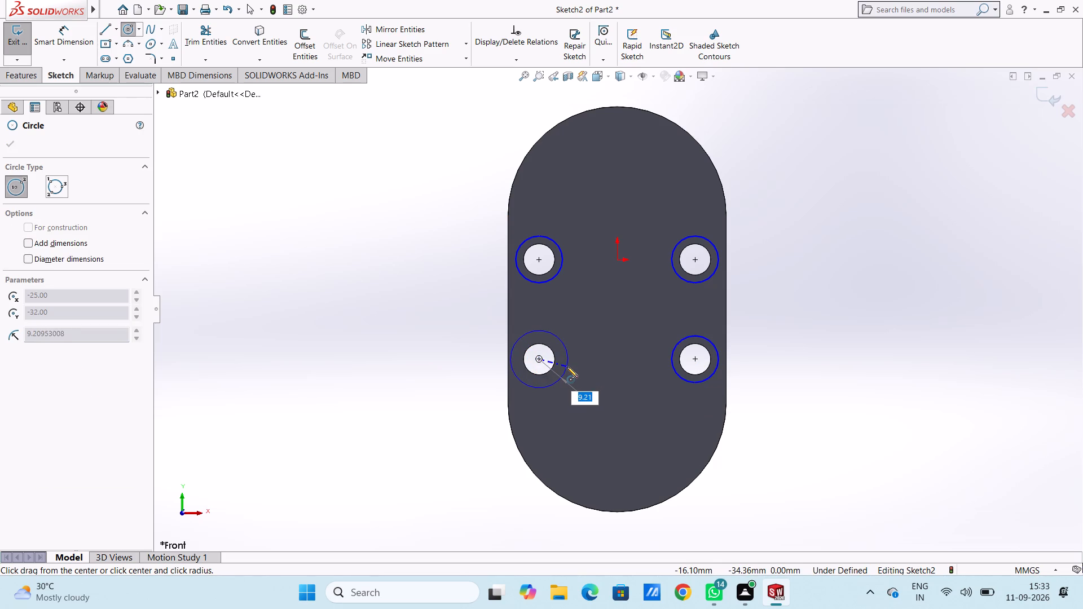
{"action": "type", "text": "7.5"}
{"action": "key", "text": "Return"}
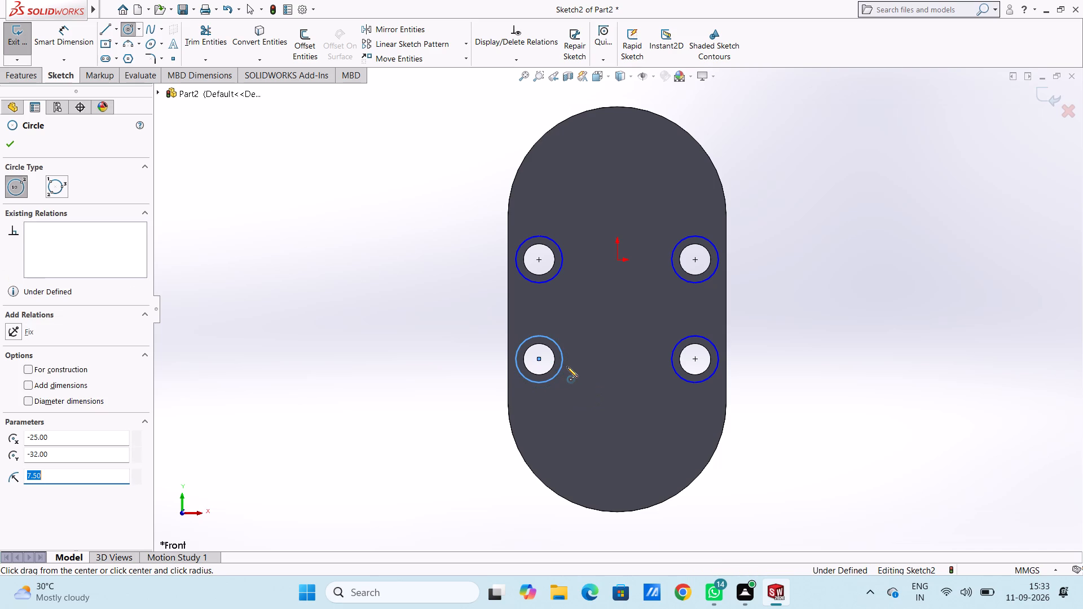
{"action": "key", "text": "Escape"}
{"action": "key", "text": "Escape"}
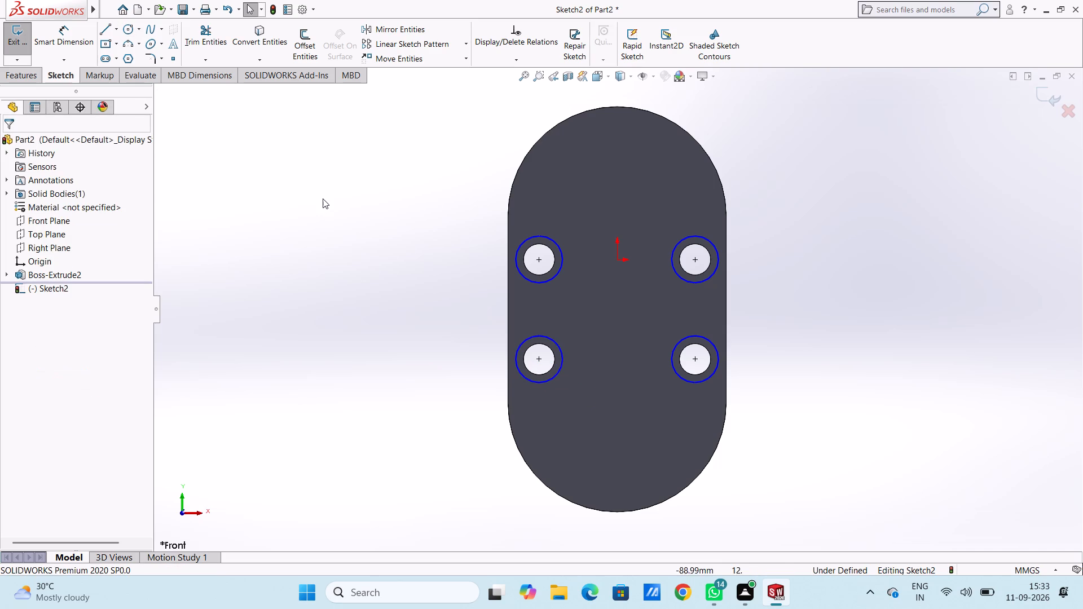
Add 15 mm diameter dimensions to the circles around the two upper holes.
{"action": "left_click", "coordinate": [76, 46]}
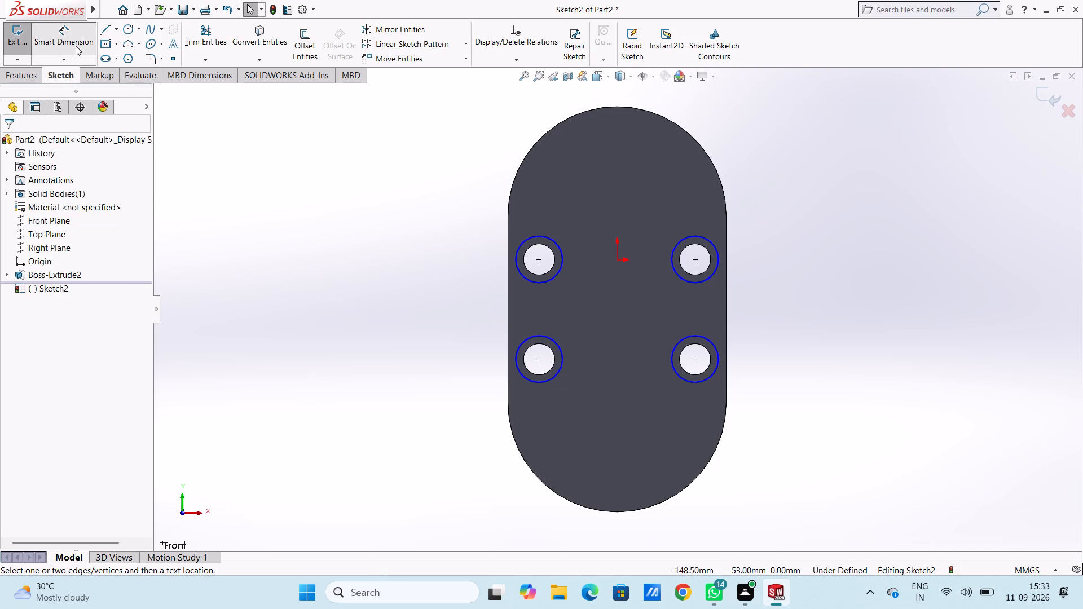
{"action": "left_click", "coordinate": [530, 241]}
{"action": "left_click", "coordinate": [420, 143]}
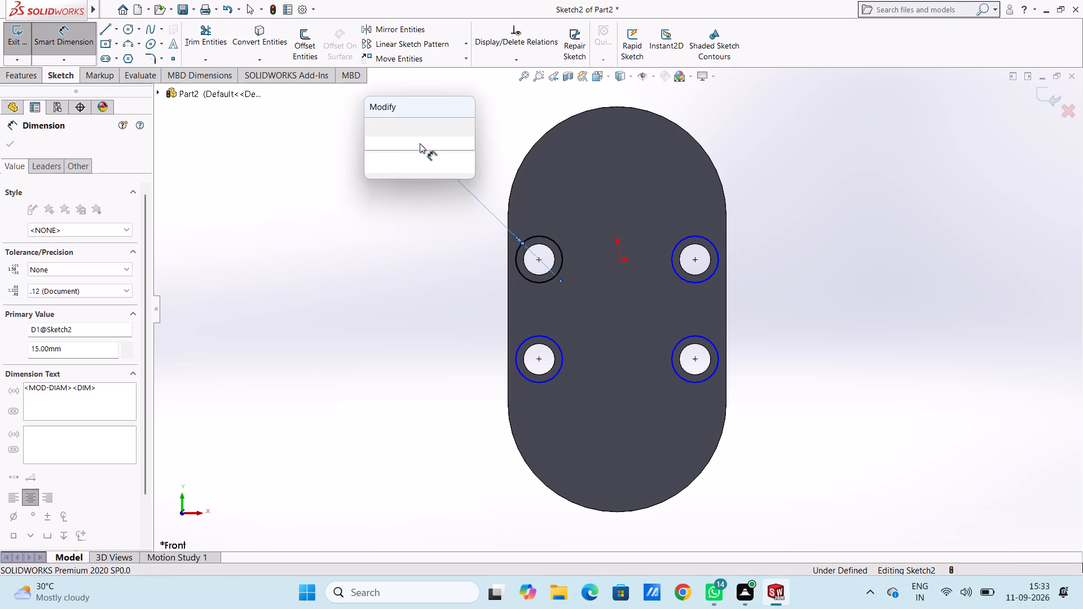
{"action": "key", "text": "Return"}
{"action": "left_click", "coordinate": [442, 191]}
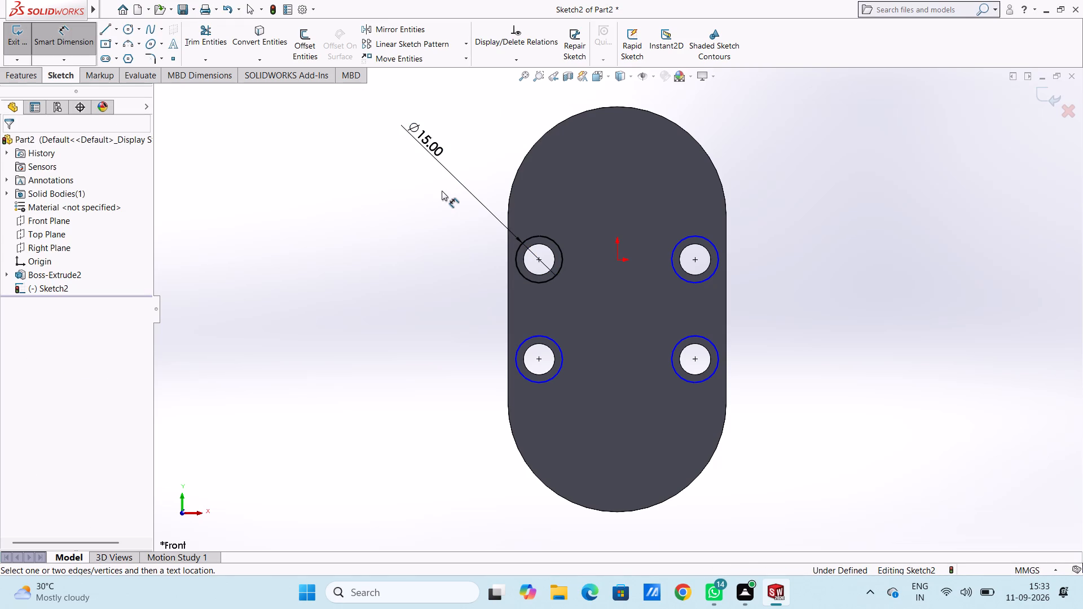
{"action": "left_click", "coordinate": [709, 241]}
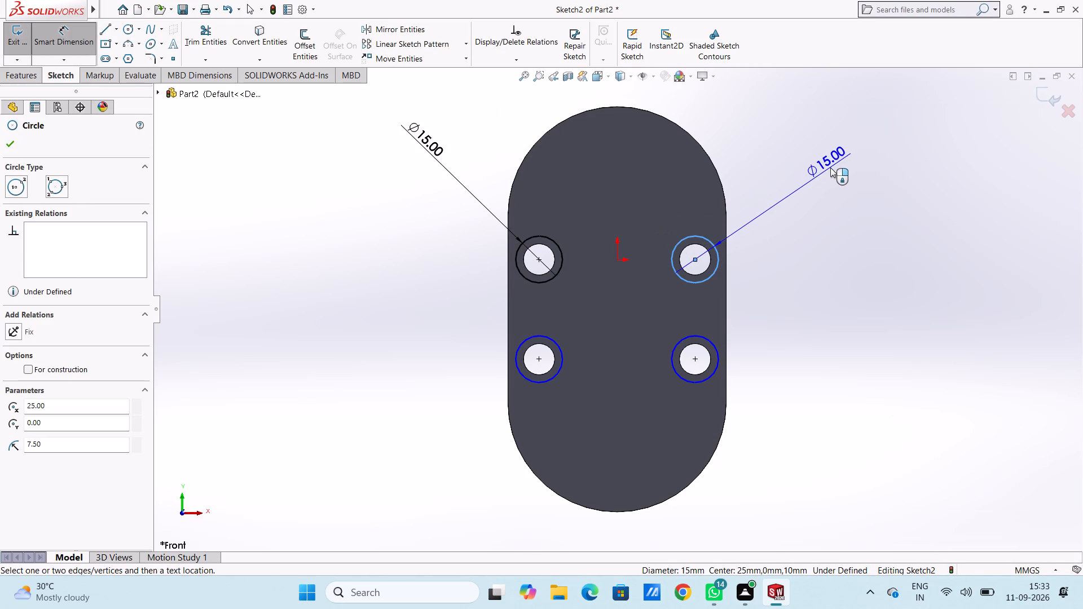
{"action": "left_click", "coordinate": [830, 167]}
{"action": "key", "text": "Return"}
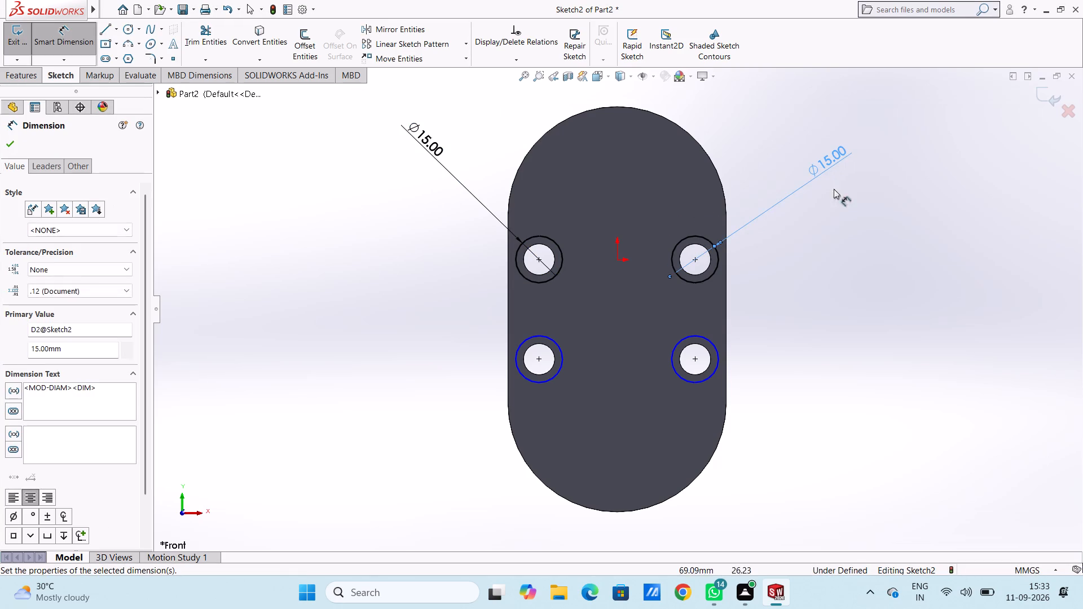
{"action": "left_click", "coordinate": [837, 210]}
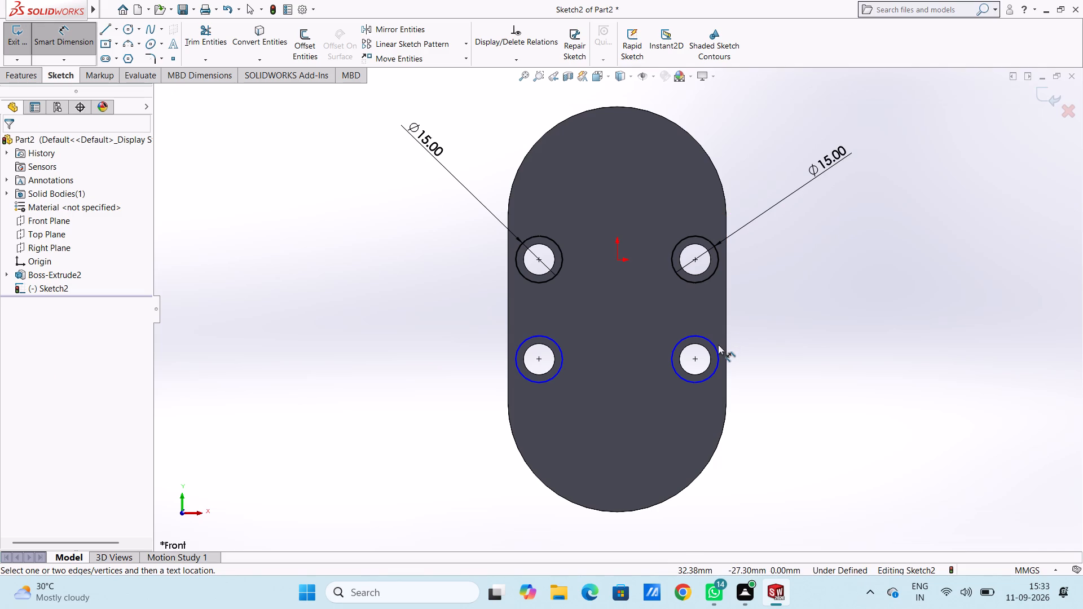
Add 15 mm diameter dimensions to the circles around the two lower holes.
{"action": "left_click", "coordinate": [715, 348]}
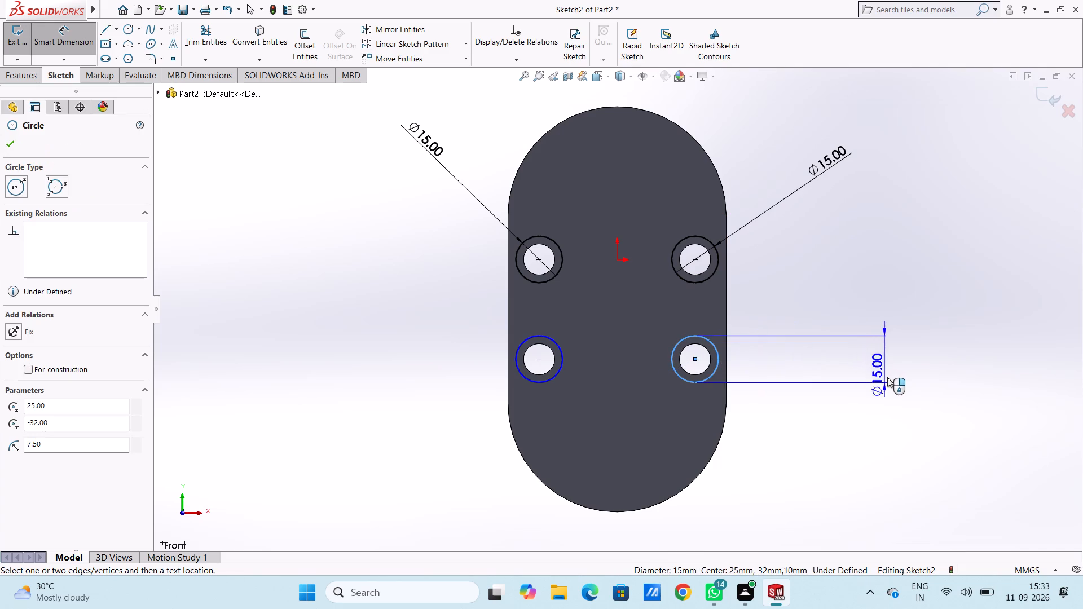
{"action": "left_click", "coordinate": [914, 448]}
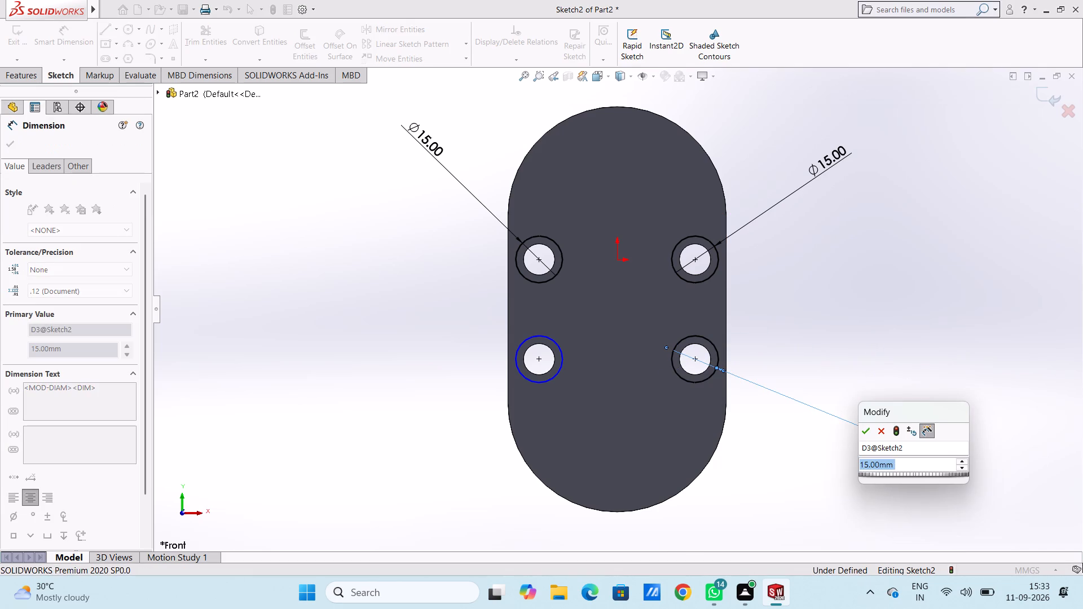
{"action": "key", "text": "Return"}
{"action": "left_click", "coordinate": [832, 458]}
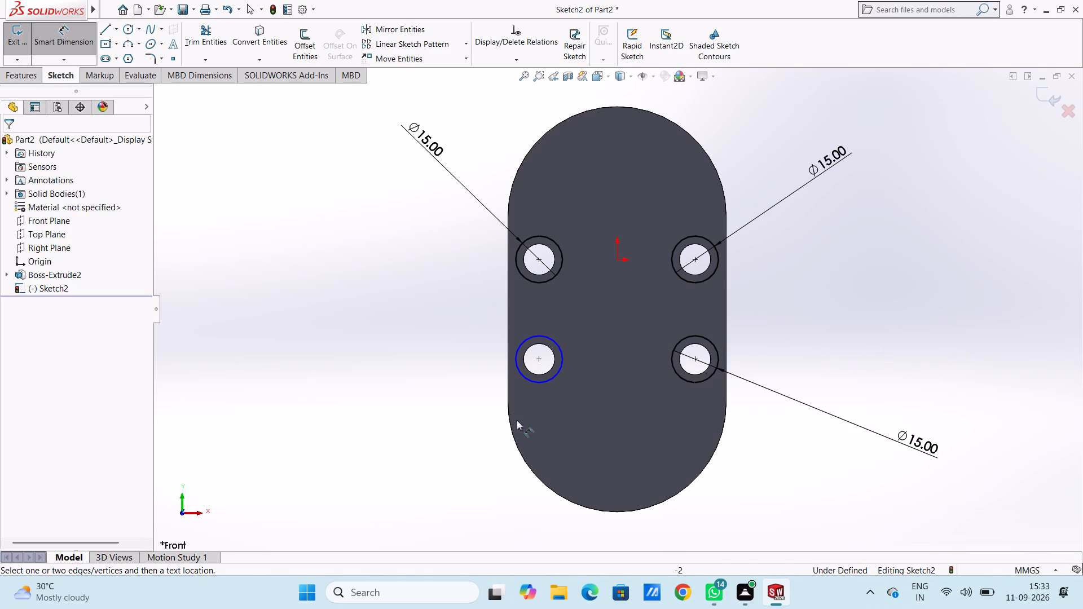
{"action": "left_click", "coordinate": [523, 379]}
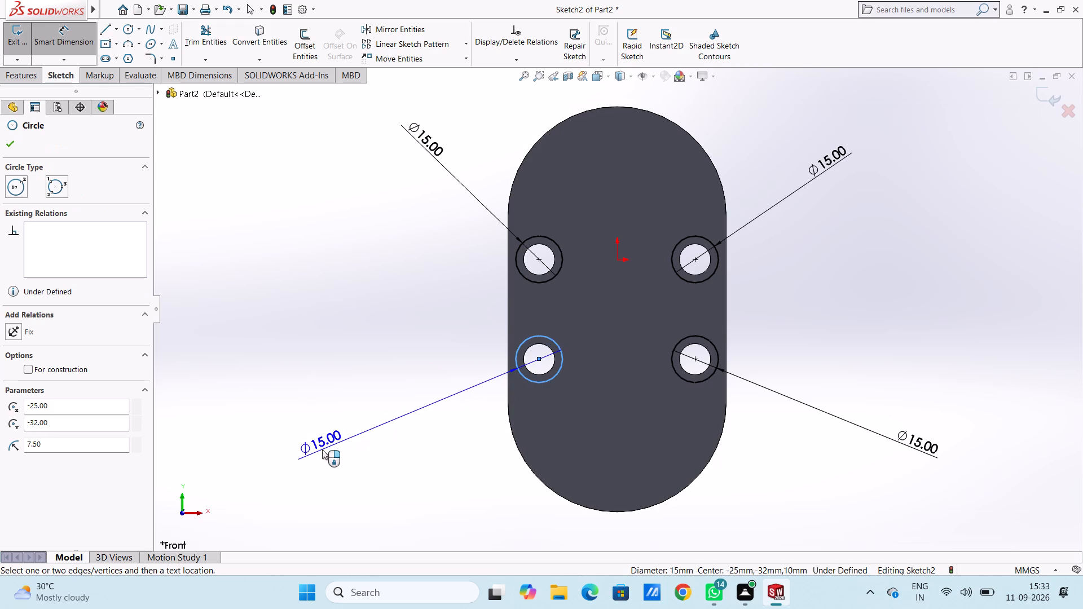
{"action": "left_click", "coordinate": [322, 449]}
{"action": "key", "text": "Return"}
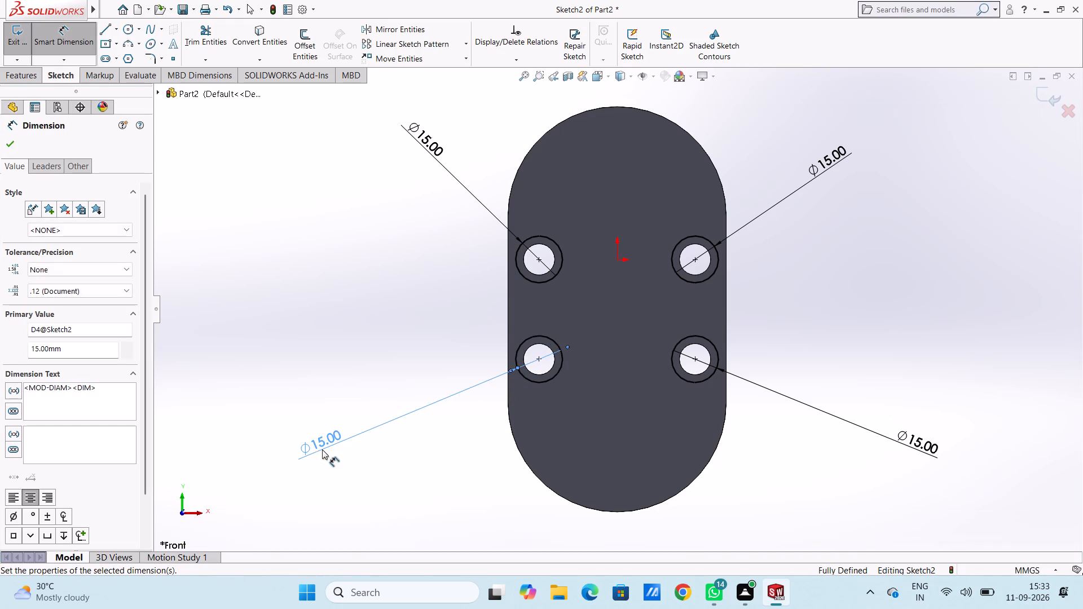
{"action": "left_click", "coordinate": [383, 458]}
{"action": "key", "text": "Escape"}
{"action": "key", "text": "Escape"}
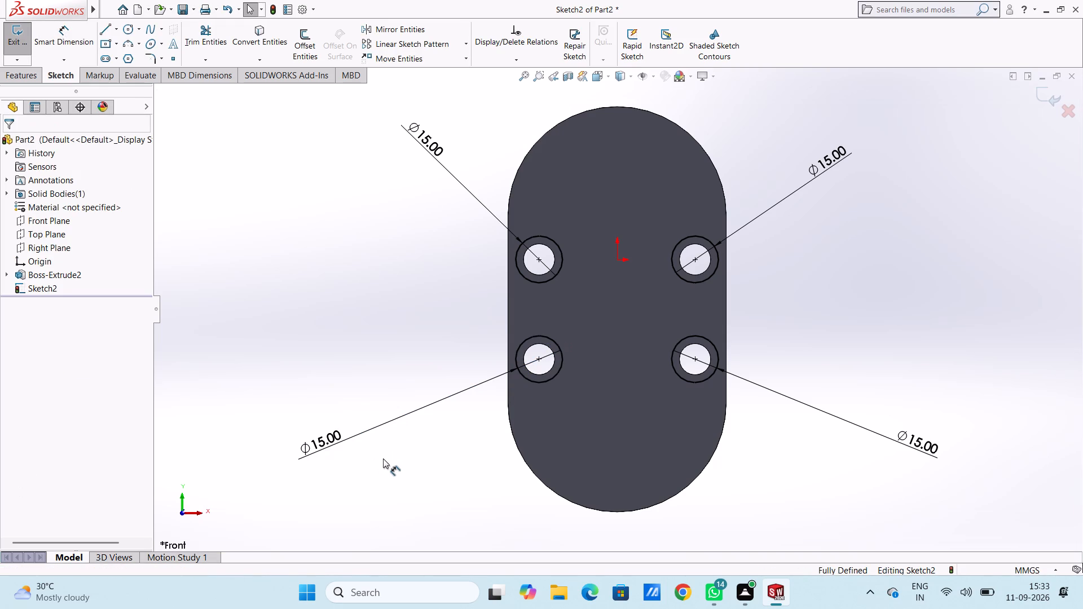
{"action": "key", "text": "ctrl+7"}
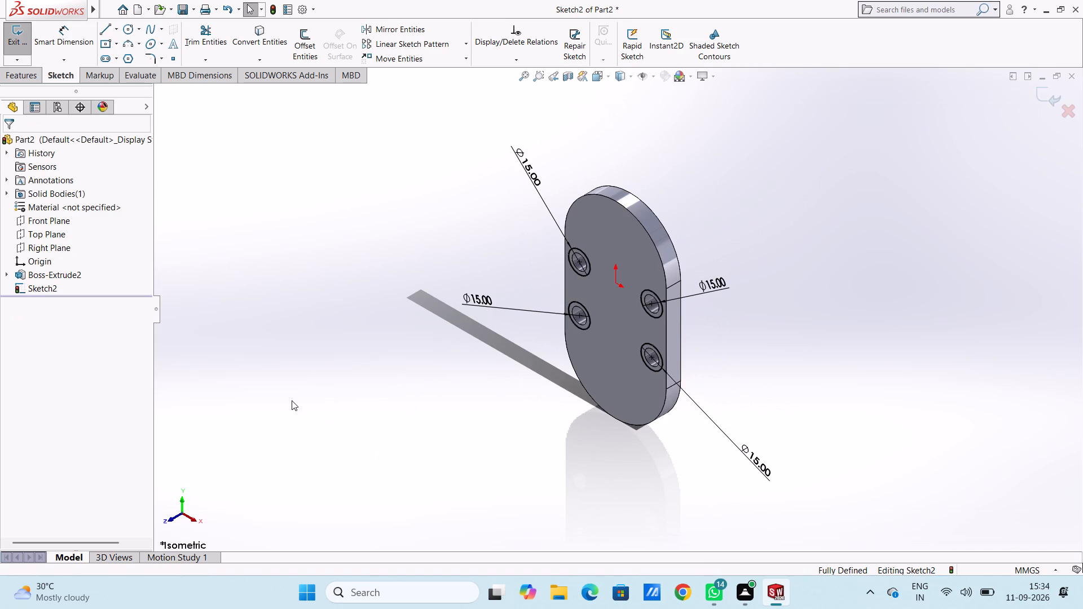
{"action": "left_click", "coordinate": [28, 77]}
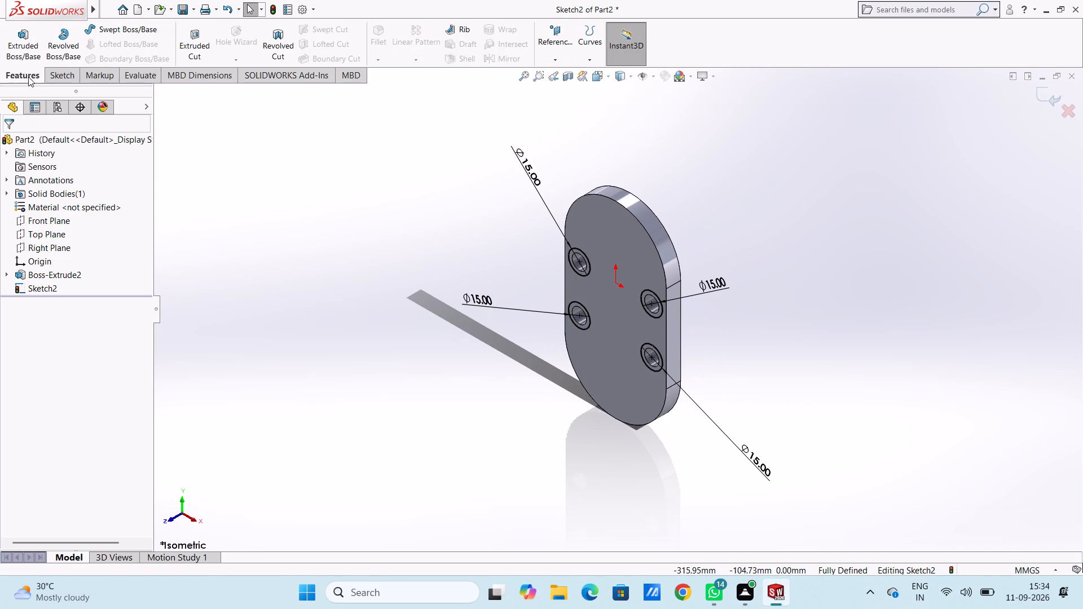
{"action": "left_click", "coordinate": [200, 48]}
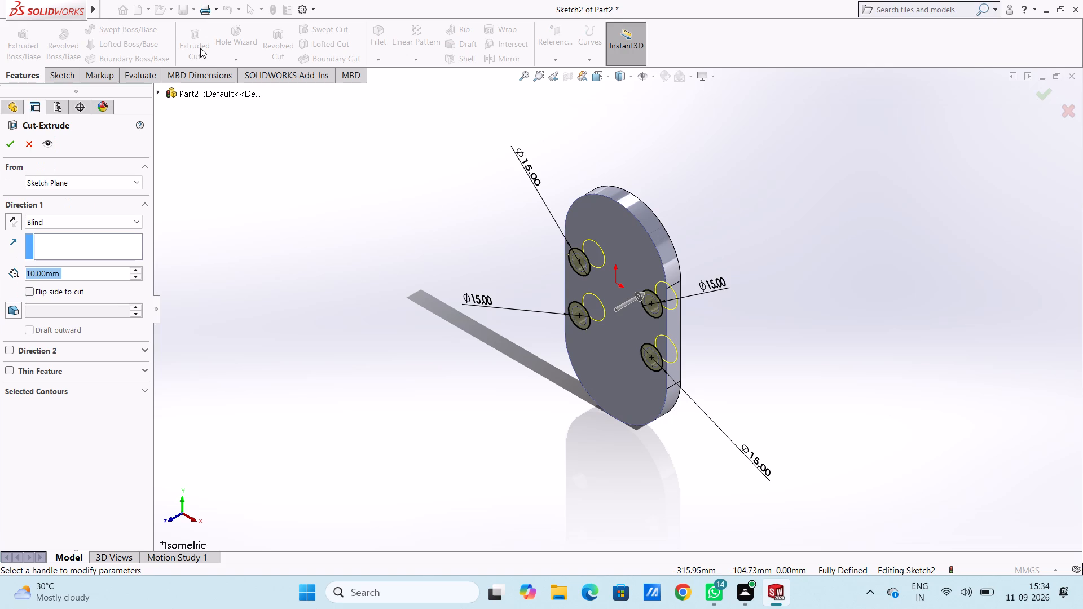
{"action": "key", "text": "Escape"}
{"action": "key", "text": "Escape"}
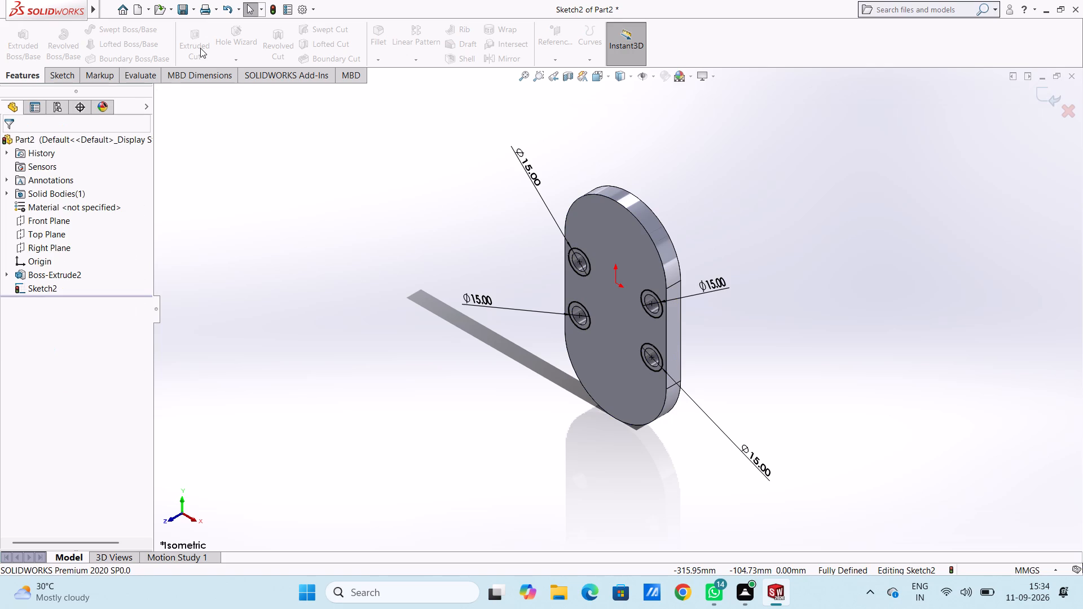
Sketch a circle of 5 mm radius concentric with the plate's upper-left hole.
{"action": "key", "text": "ctrl+1"}
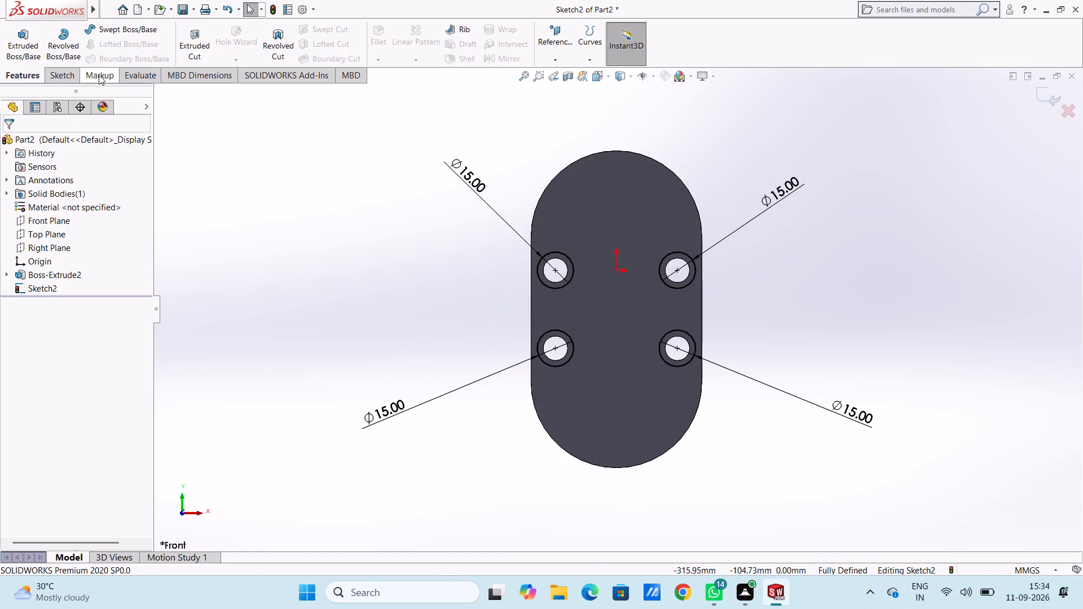
{"action": "left_click", "coordinate": [65, 78]}
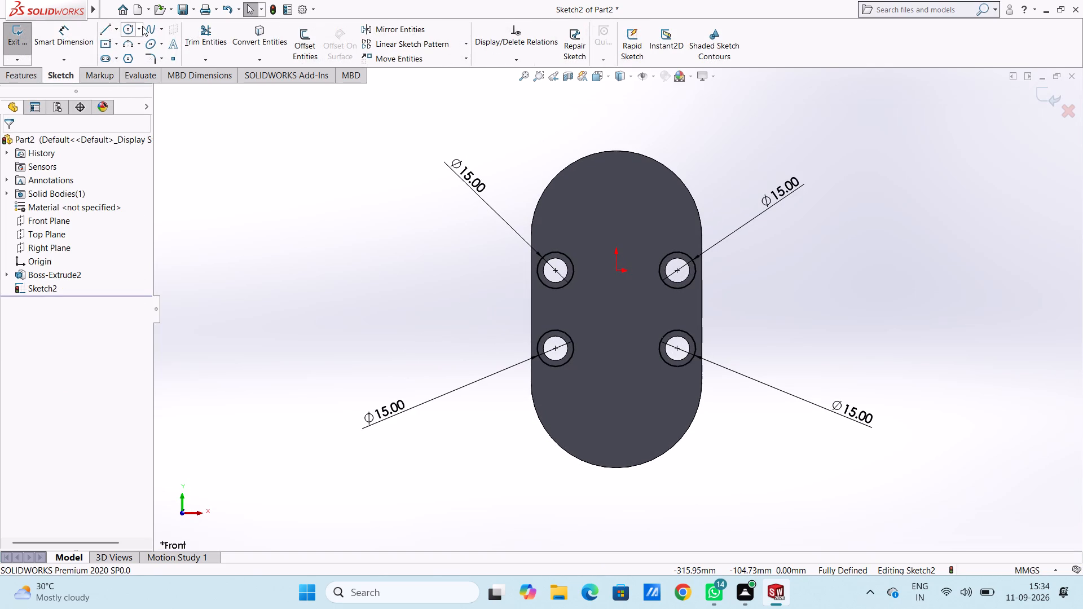
{"action": "left_click", "coordinate": [129, 30]}
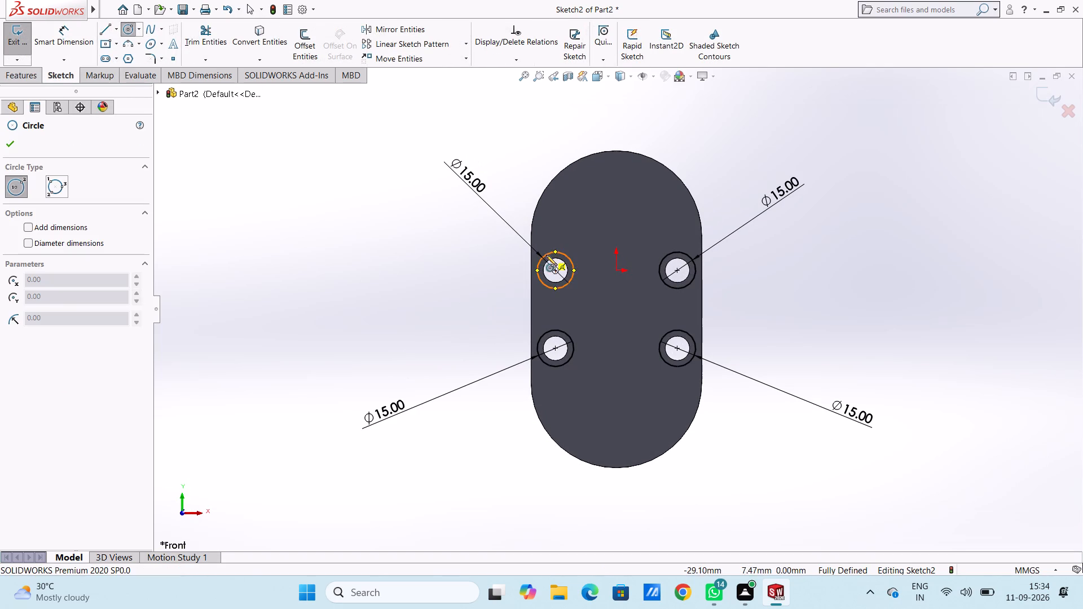
{"action": "left_click", "coordinate": [556, 271]}
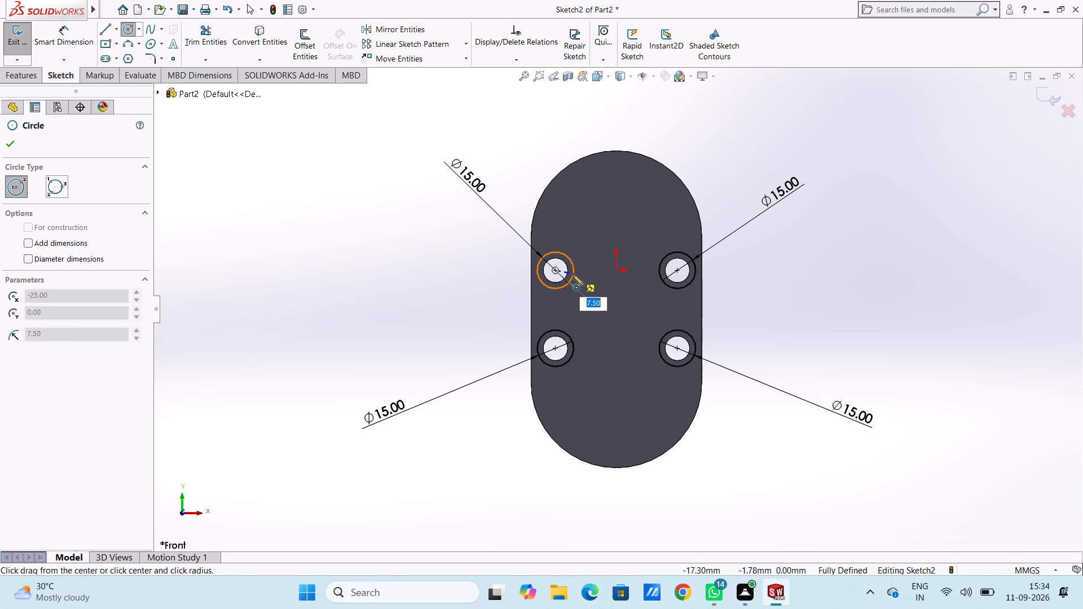
{"action": "left_click", "coordinate": [567, 274]}
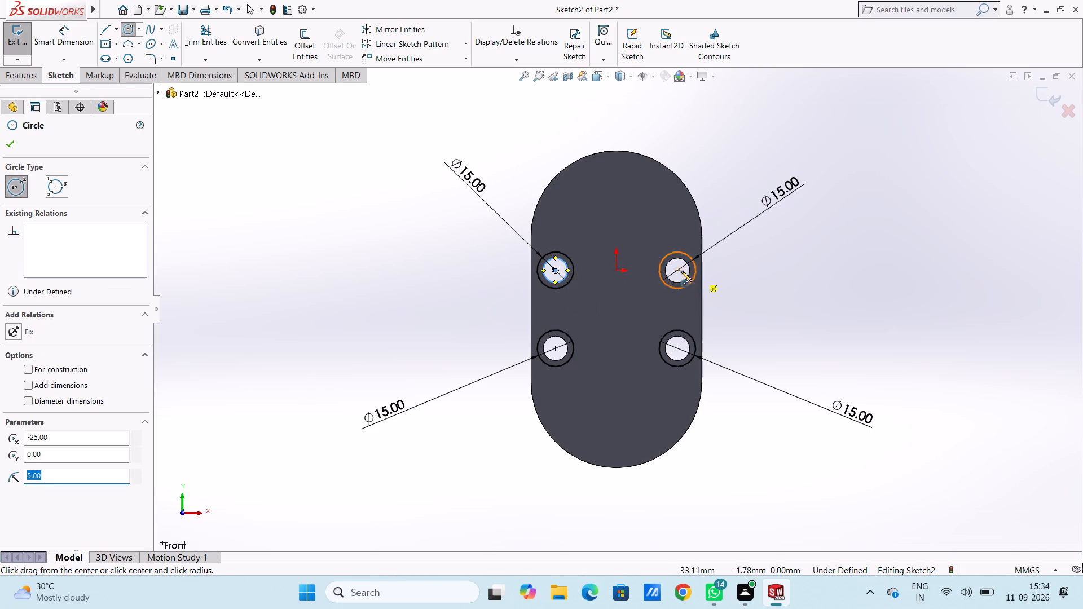
Sketch a circle of 10 mm radius centred on the plate's upper-right hole.
{"action": "left_click", "coordinate": [679, 271]}
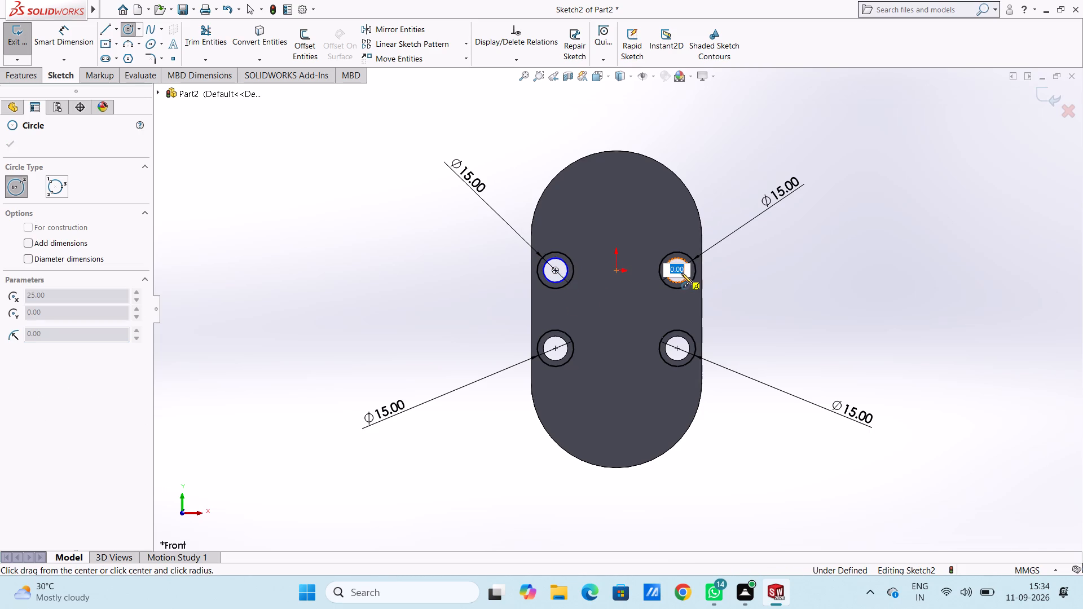
{"action": "left_click", "coordinate": [686, 276]}
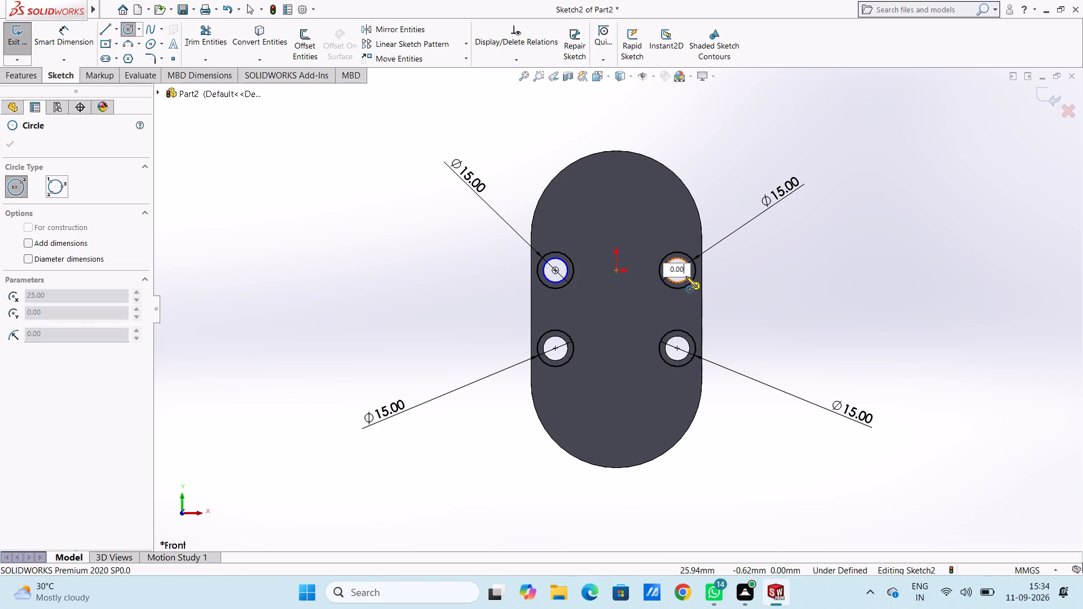
{"action": "type", "text": "10"}
{"action": "key", "text": "BackSpace"}
{"action": "key", "text": "BackSpace"}
{"action": "key", "text": "BackSpace"}
{"action": "key", "text": "BackSpace"}
{"action": "key", "text": "BackSpace"}
{"action": "key", "text": "BackSpace"}
{"action": "key", "text": "BackSpace"}
{"action": "key", "text": "BackSpace"}
{"action": "key", "text": "BackSpace"}
{"action": "type", "text": "10"}
{"action": "key", "text": "Return"}
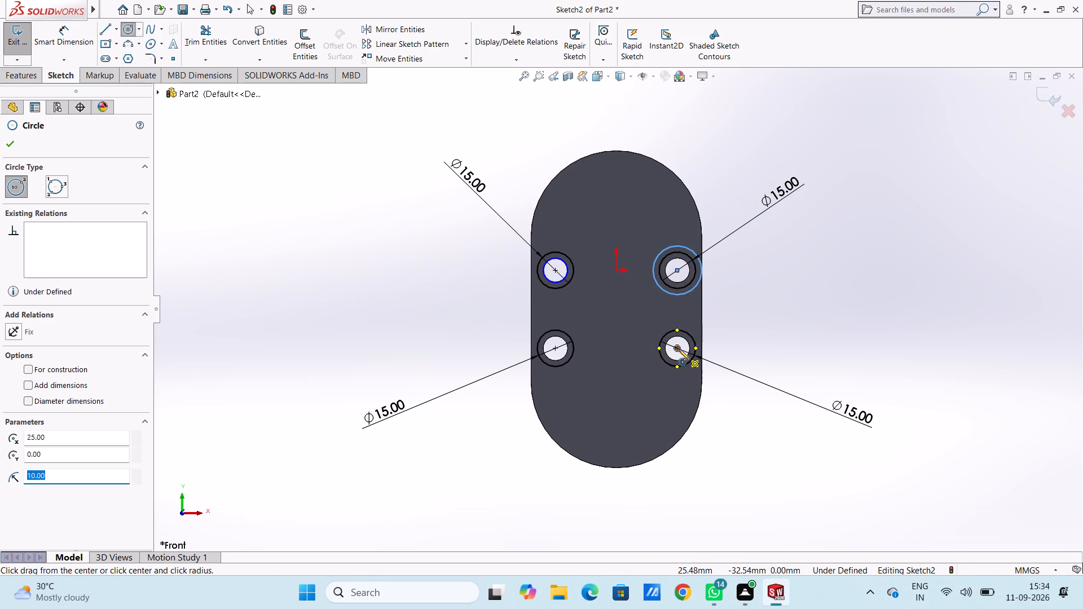
Sketch a circle of 5 mm radius concentric with each of the plate's two lower holes.
{"action": "left_click", "coordinate": [679, 349]}
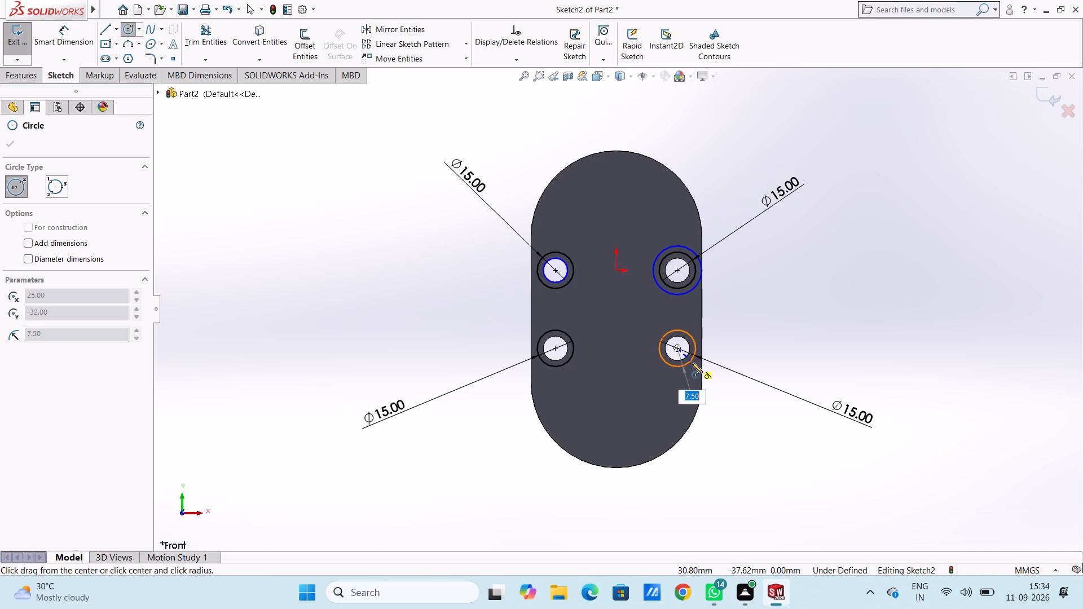
{"action": "left_click", "coordinate": [684, 357]}
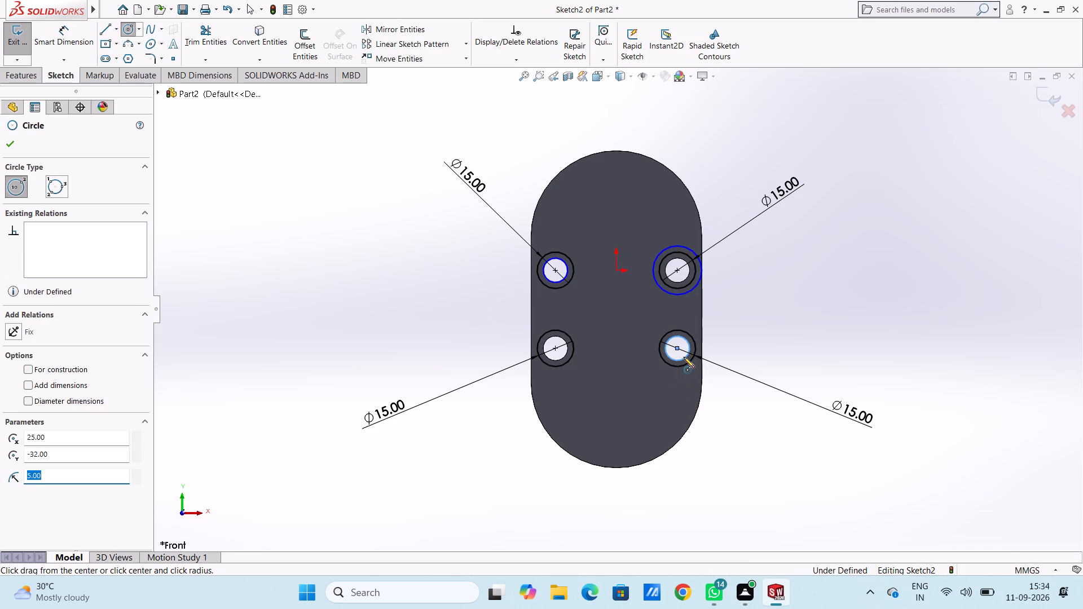
{"action": "key", "text": "Escape"}
{"action": "key", "text": "Escape"}
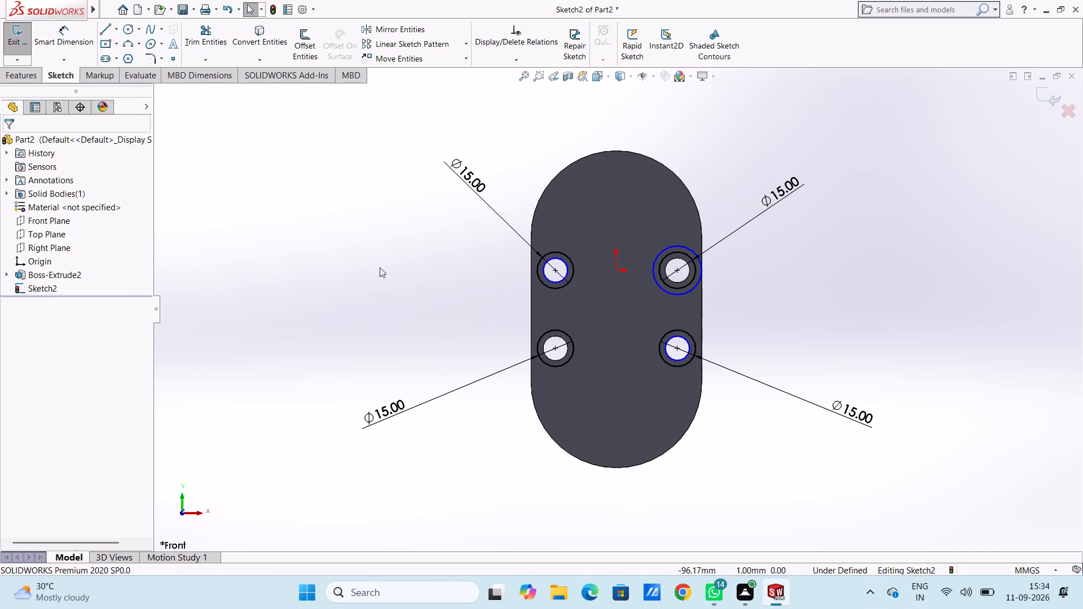
{"action": "left_click", "coordinate": [125, 29]}
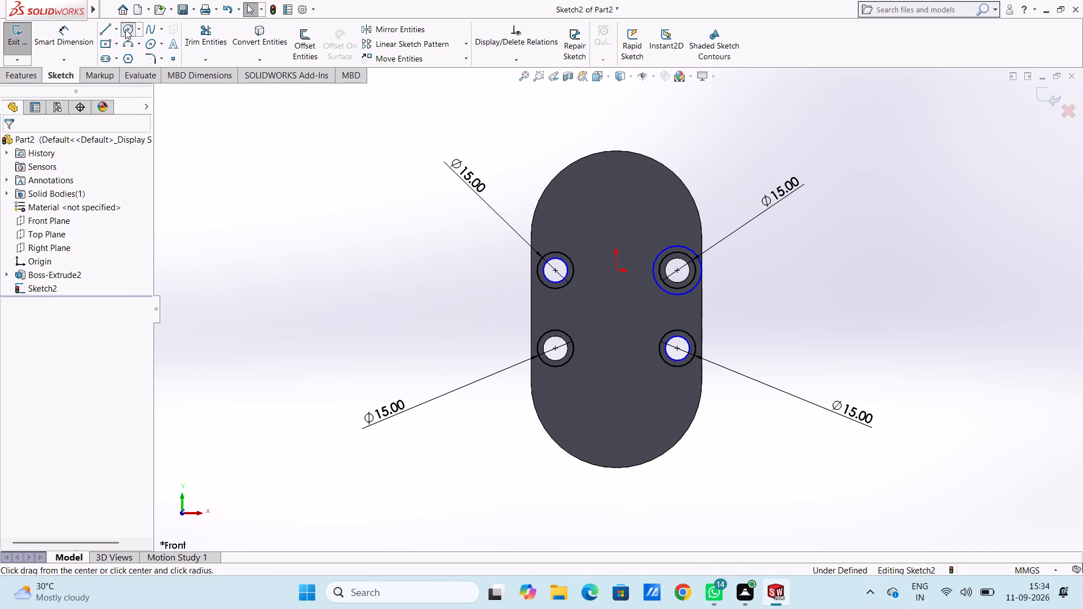
{"action": "left_click", "coordinate": [556, 347]}
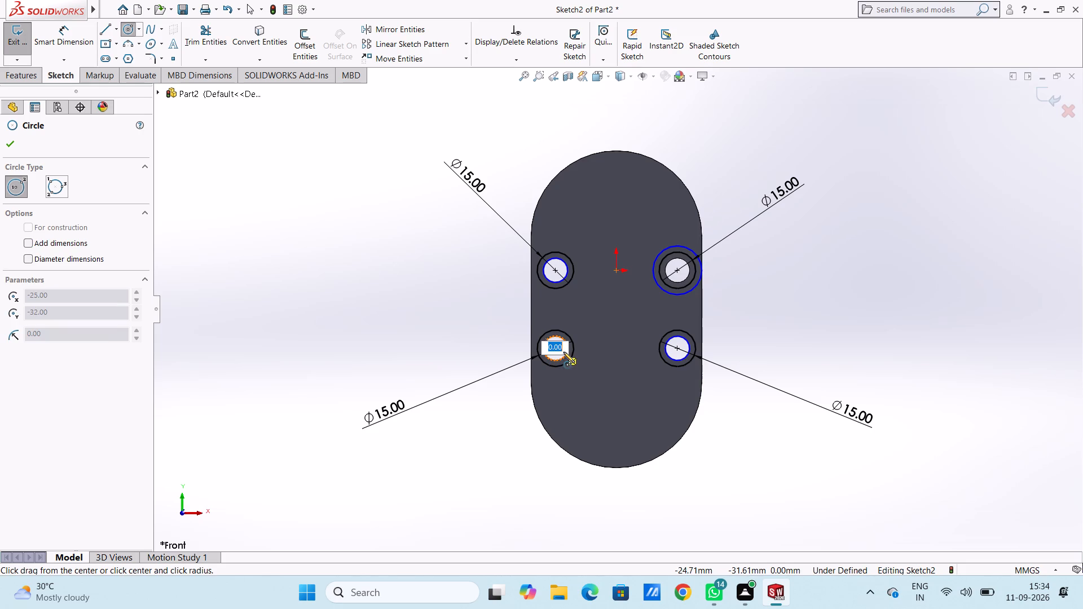
{"action": "left_click", "coordinate": [564, 355]}
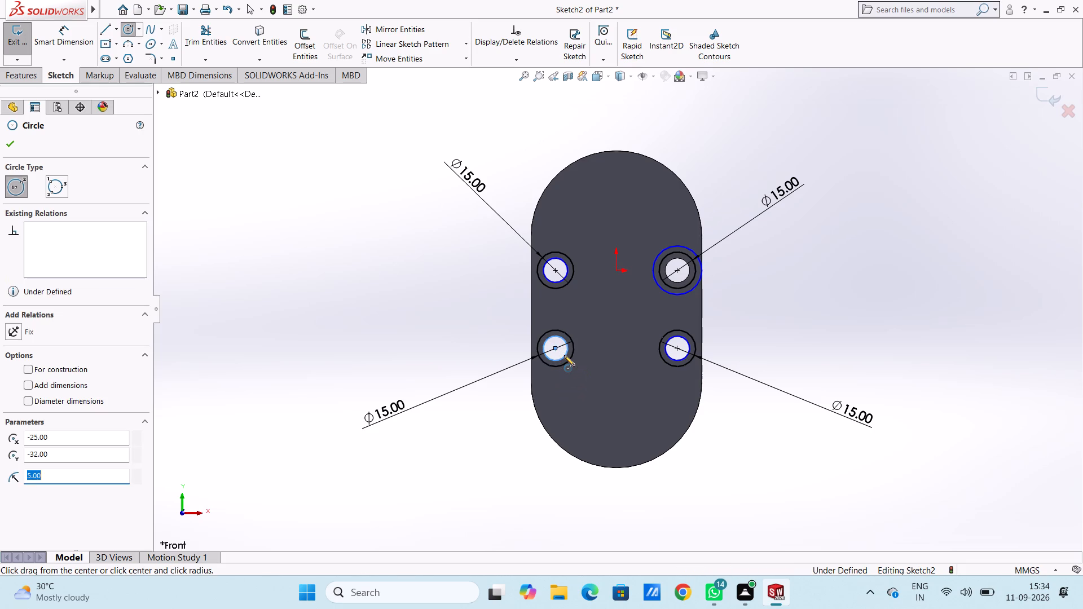
{"action": "key", "text": "Escape"}
{"action": "key", "text": "Escape"}
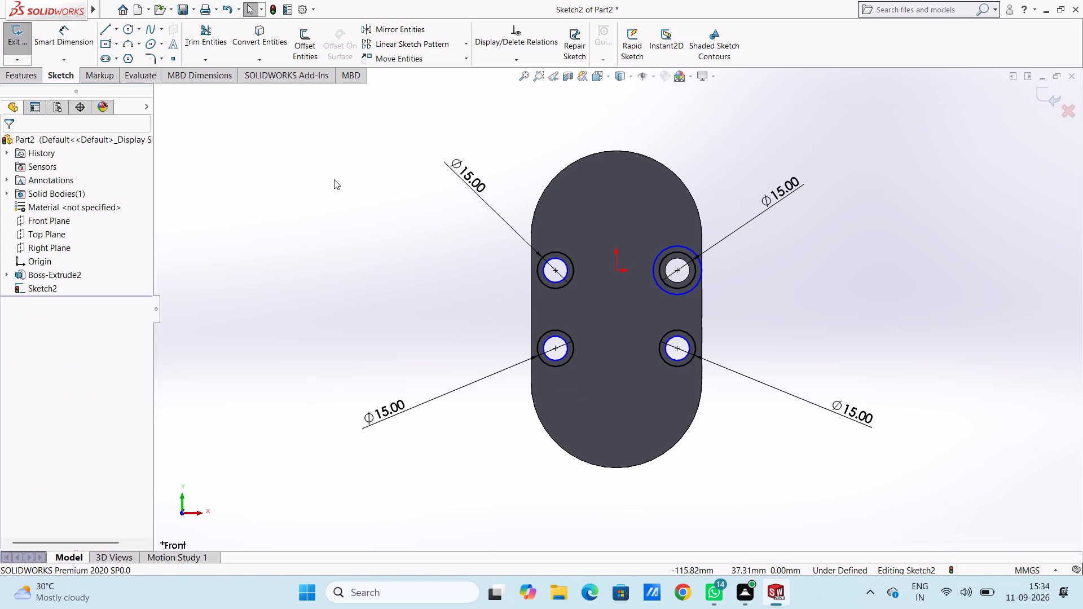
Add 10 mm diameter dimensions to the newly sketched circles at the two right-hand holes.
{"action": "left_click", "coordinate": [52, 38]}
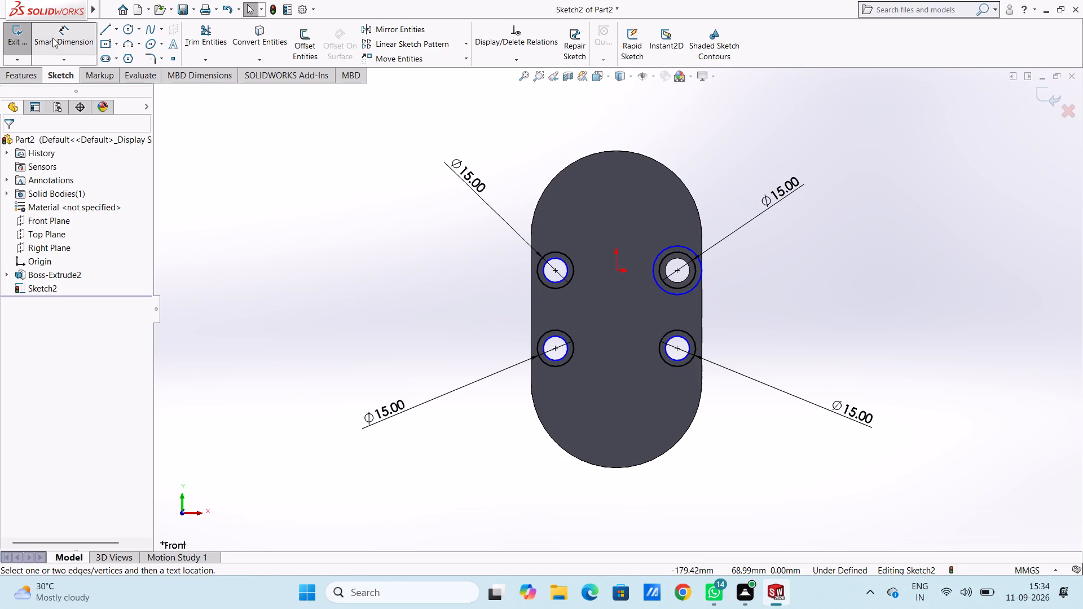
{"action": "left_click", "coordinate": [676, 245]}
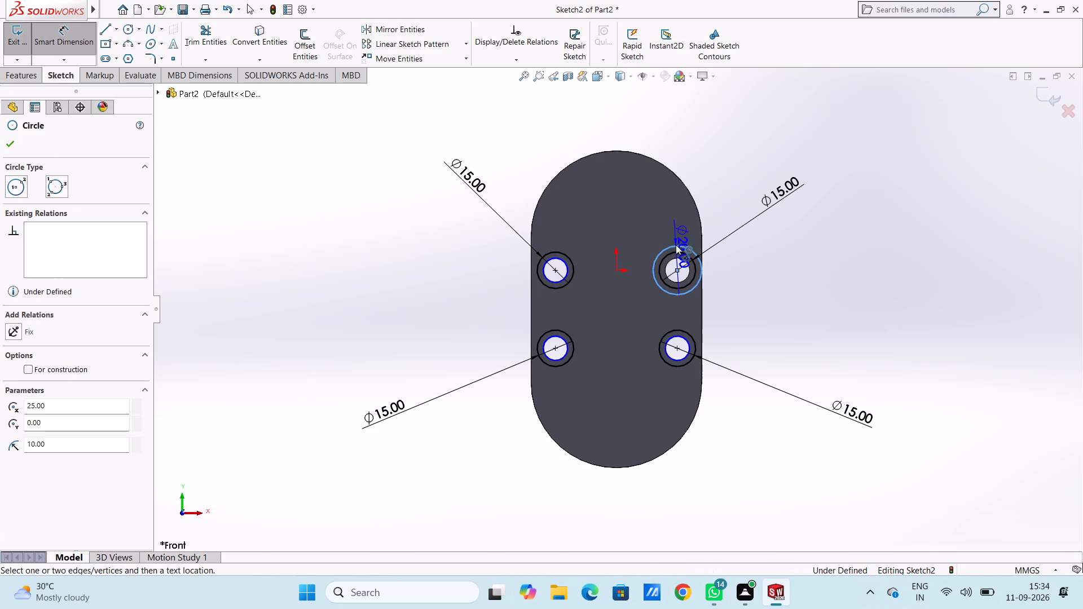
{"action": "left_click", "coordinate": [924, 256]}
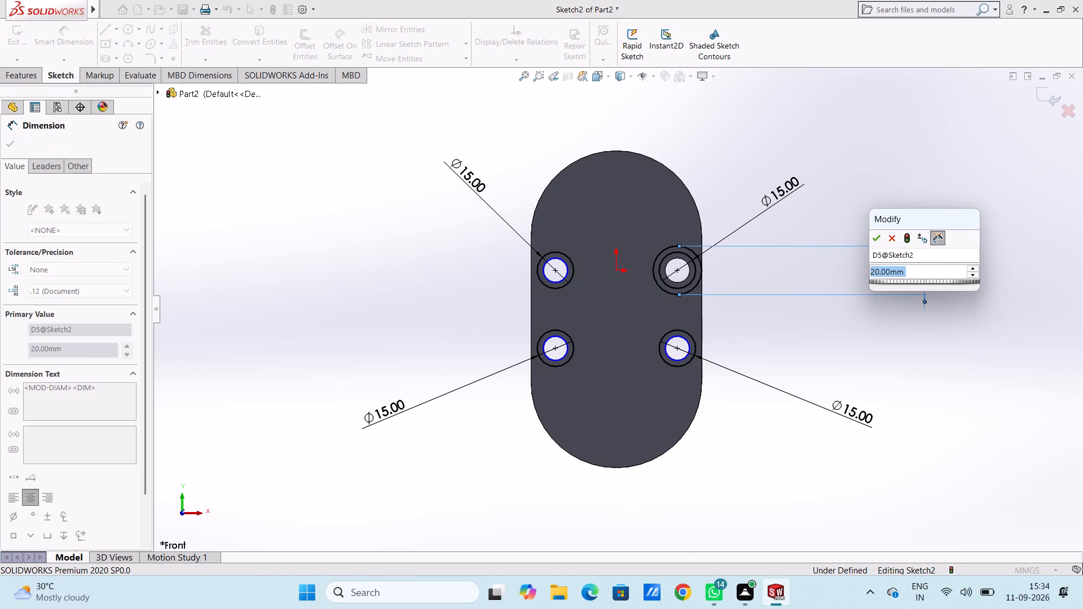
{"action": "type", "text": "10"}
{"action": "key", "text": "Return"}
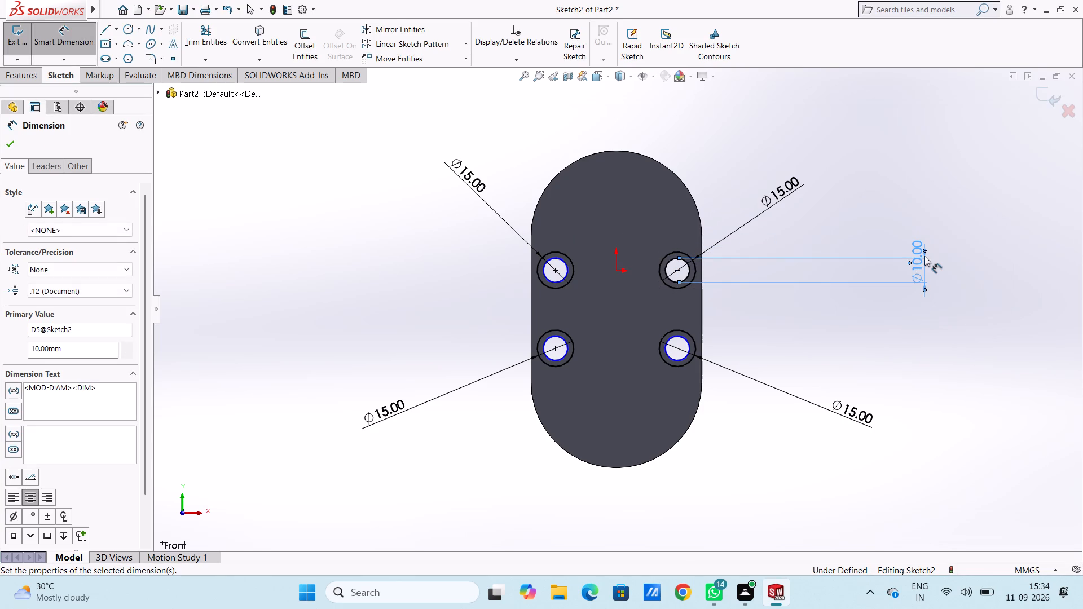
{"action": "left_click", "coordinate": [682, 359]}
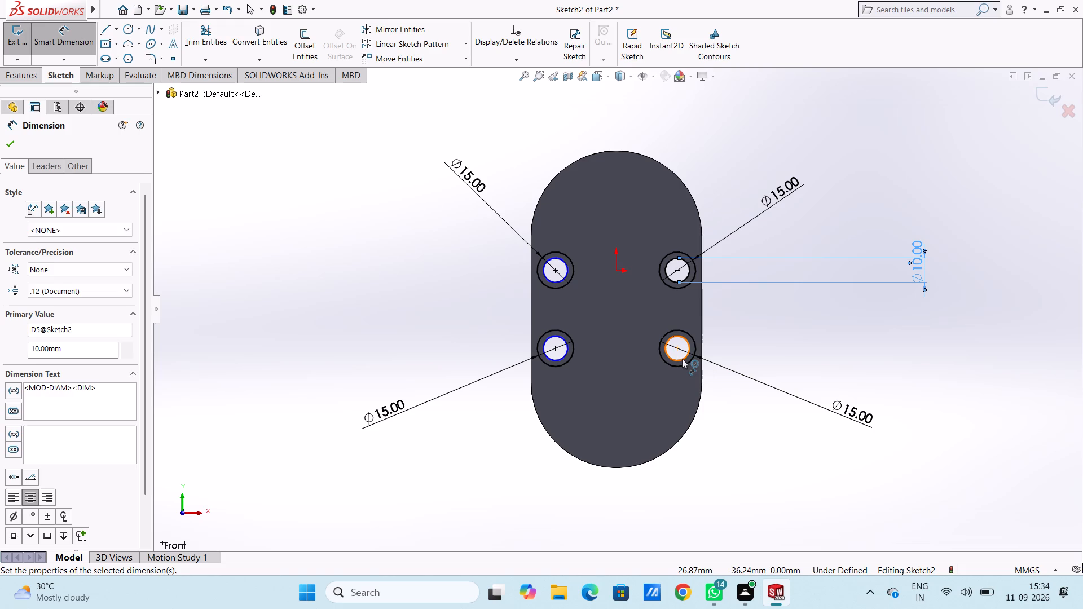
{"action": "left_click", "coordinate": [979, 331]}
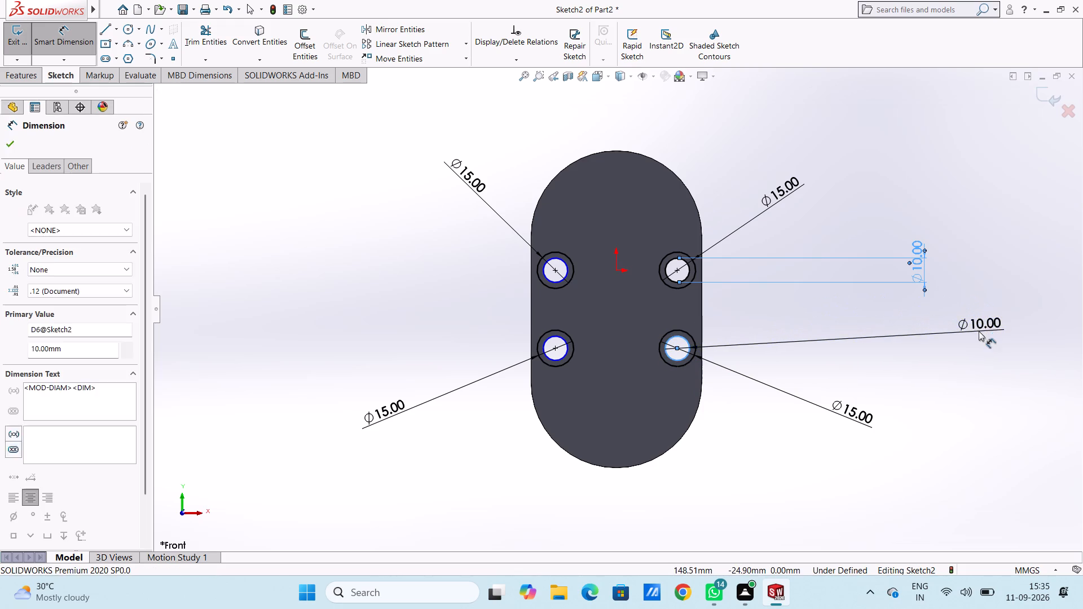
{"action": "key", "text": "Return"}
{"action": "left_click", "coordinate": [940, 396]}
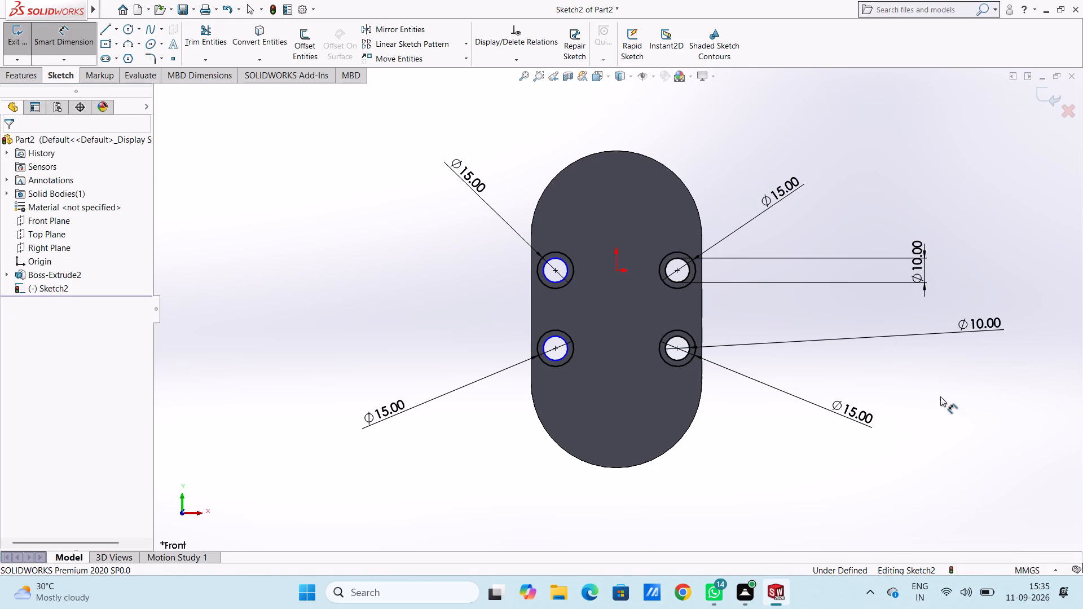
Add 10 mm diameter dimensions to the inner circles at the two left-hand holes.
{"action": "left_click", "coordinate": [563, 261]}
{"action": "left_click", "coordinate": [353, 218]}
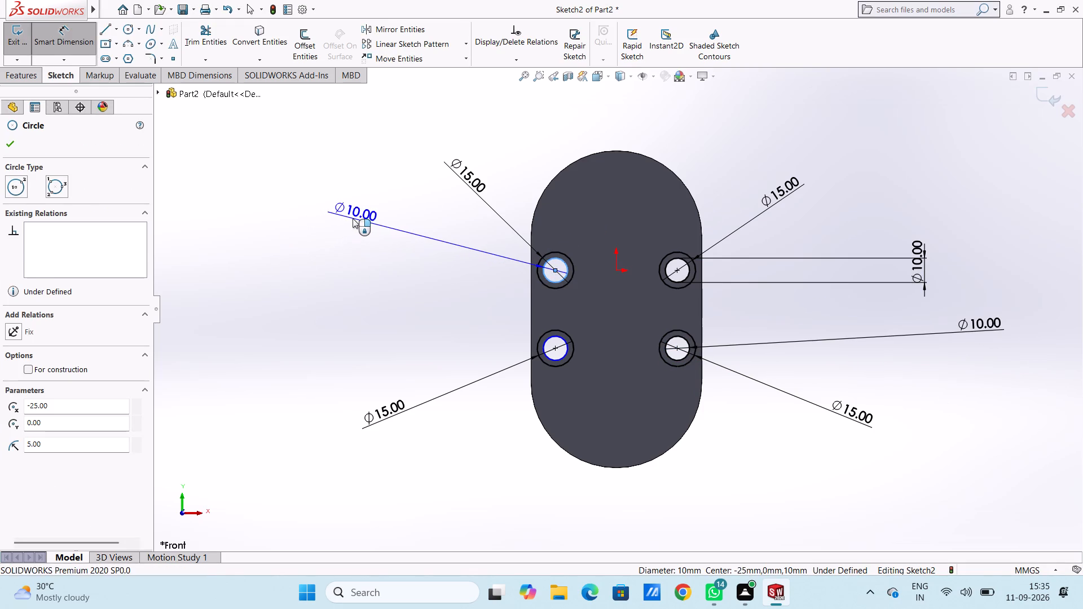
{"action": "key", "text": "Return"}
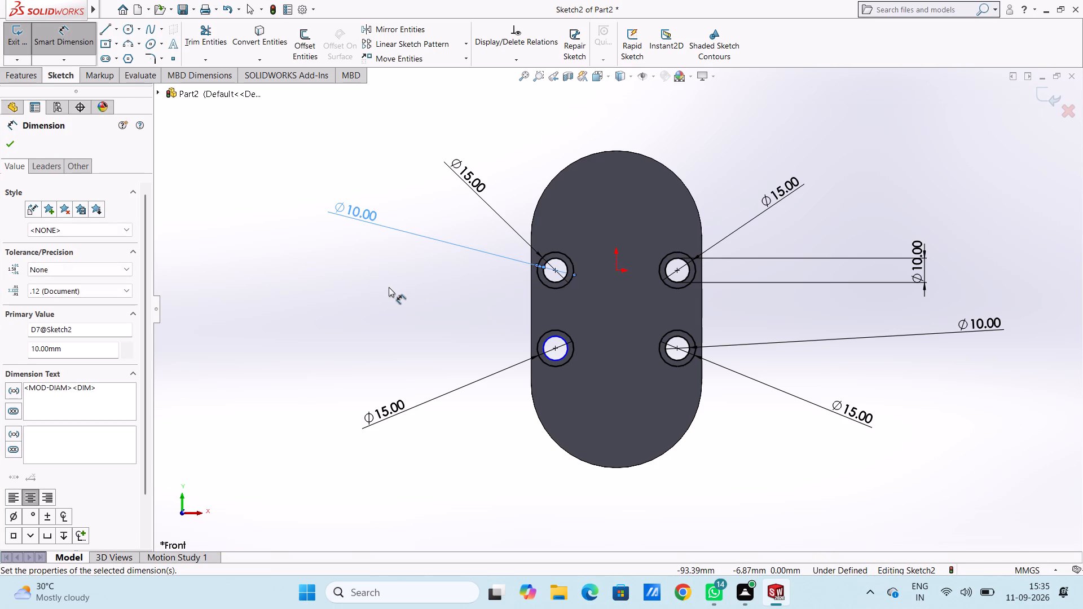
{"action": "left_click", "coordinate": [404, 309]}
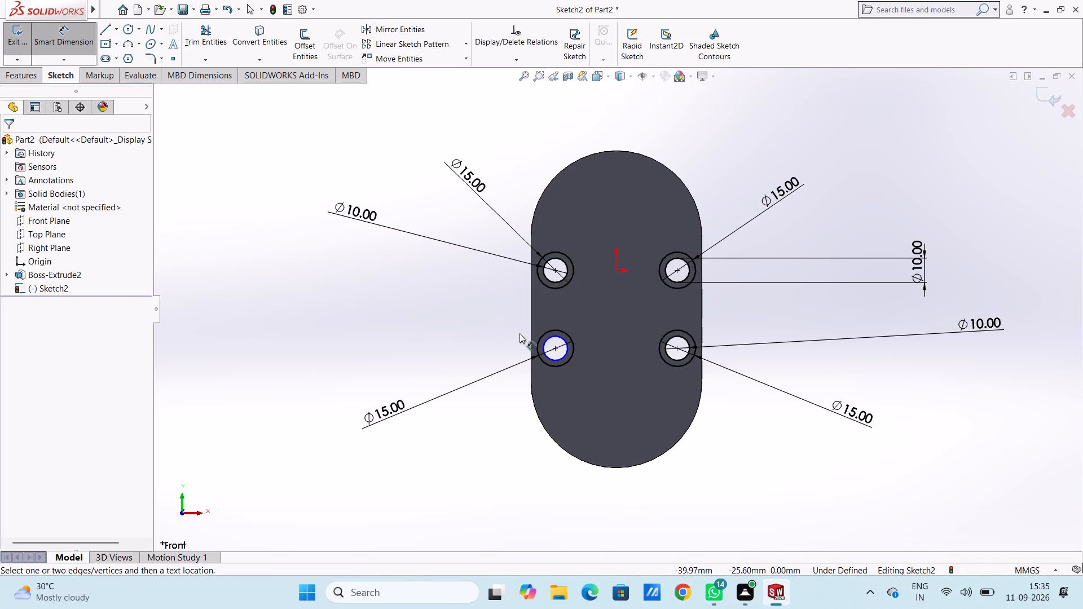
{"action": "left_click", "coordinate": [551, 340]}
{"action": "left_click", "coordinate": [372, 257]}
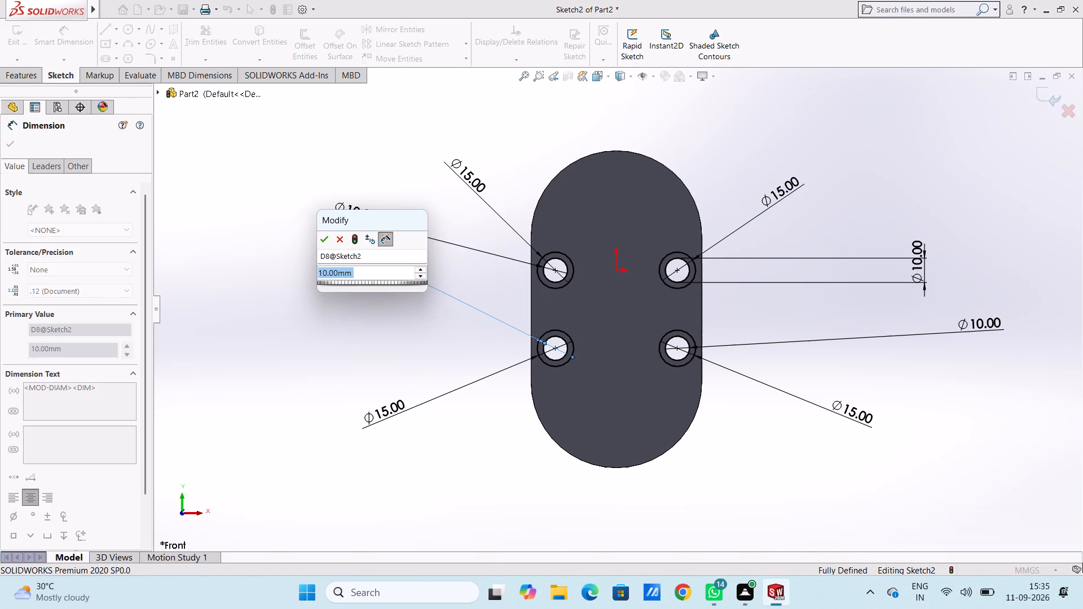
{"action": "key", "text": "Return"}
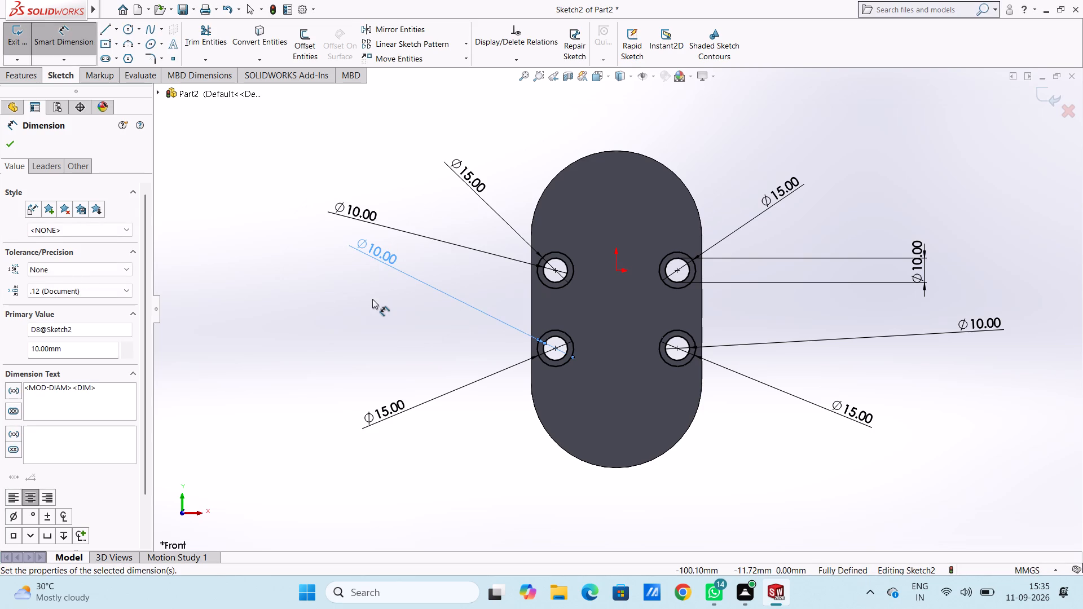
{"action": "key", "text": "grave"}
{"action": "key", "text": "Escape"}
{"action": "key", "text": "Escape"}
{"action": "key", "text": "Escape"}
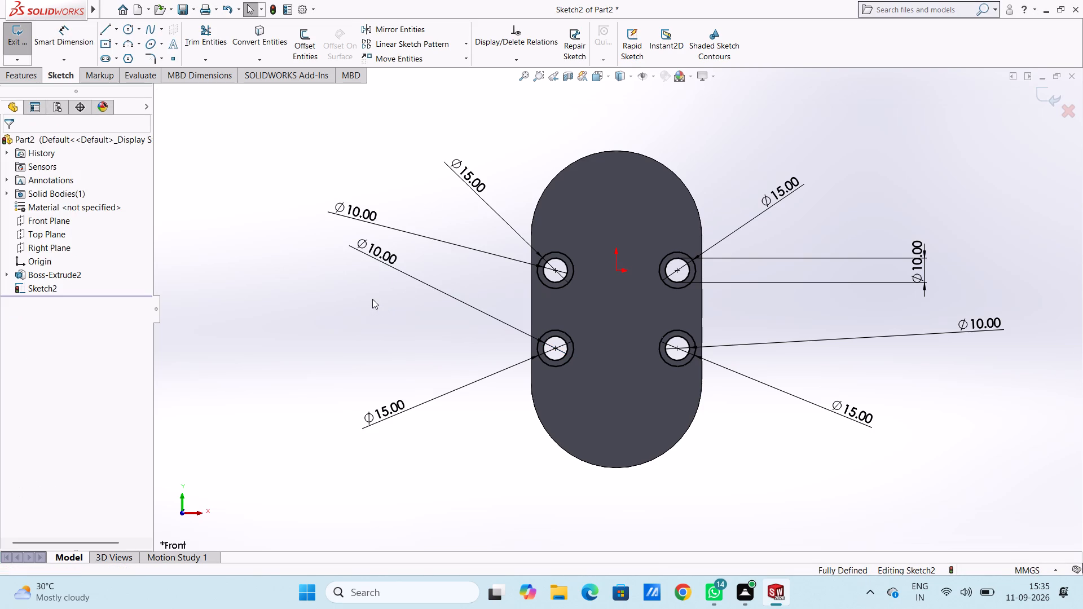
Cut-extrude the ring profiles around the four holes to a blind depth of 5 mm.
{"action": "key", "text": "ctrl+7"}
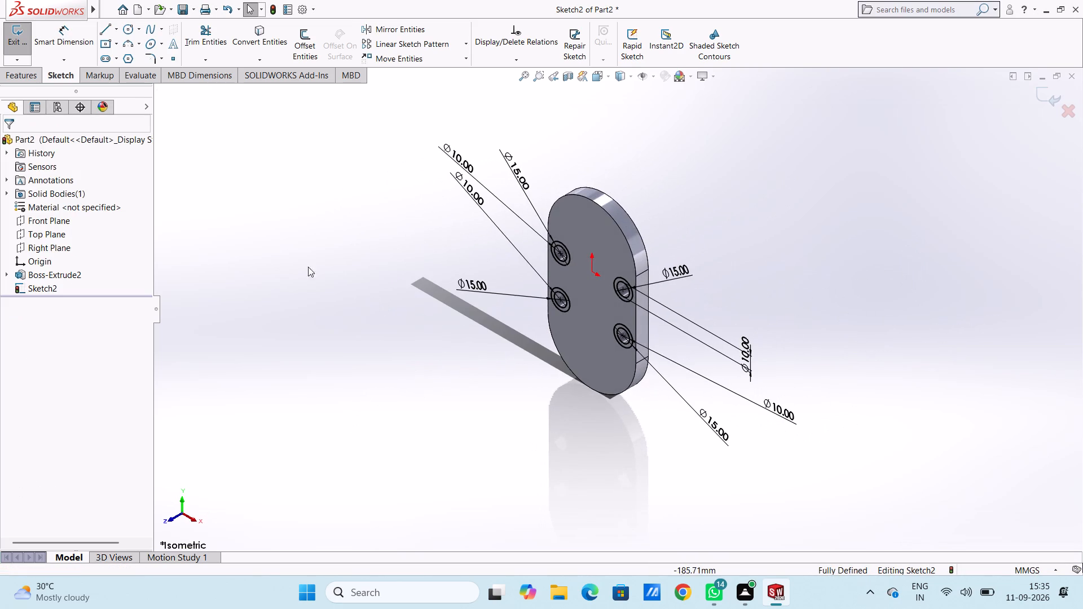
{"action": "left_click", "coordinate": [34, 77]}
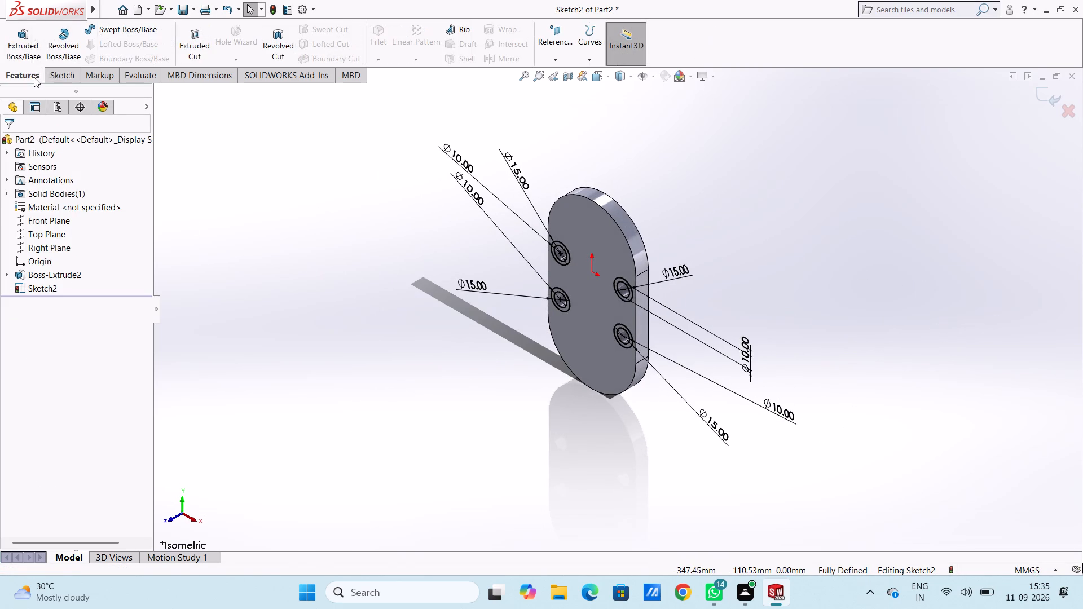
{"action": "left_click", "coordinate": [186, 42]}
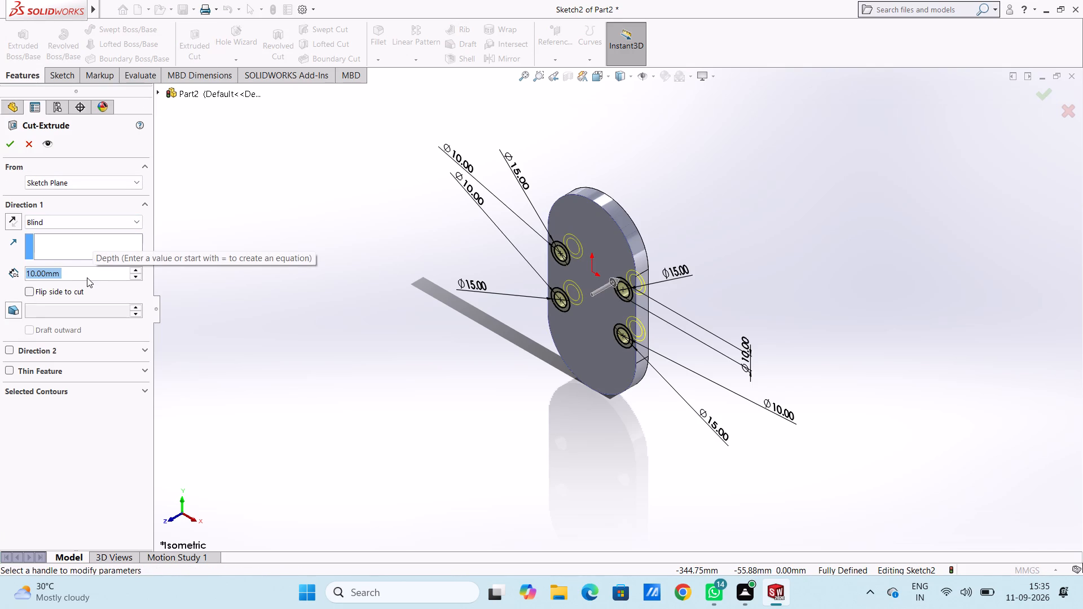
{"action": "key", "text": "5"}
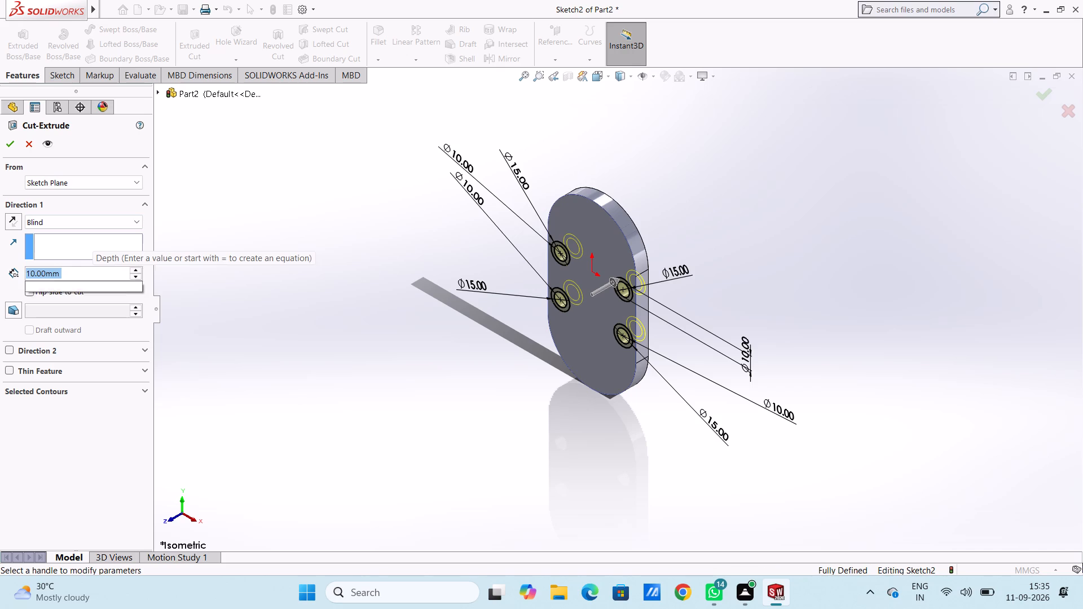
{"action": "key", "text": "Return"}
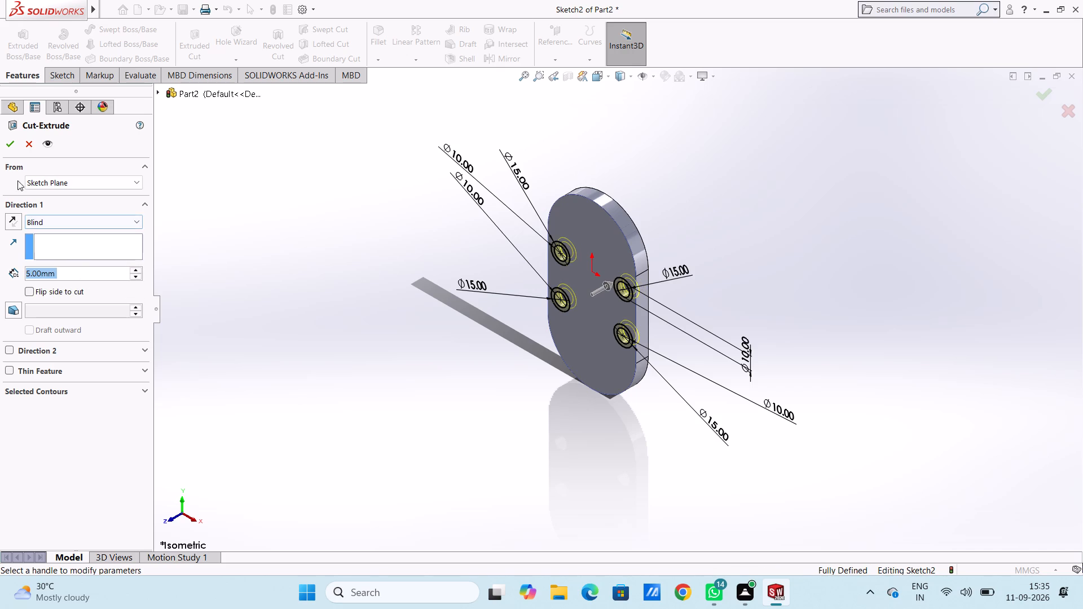
{"action": "left_click", "coordinate": [10, 149]}
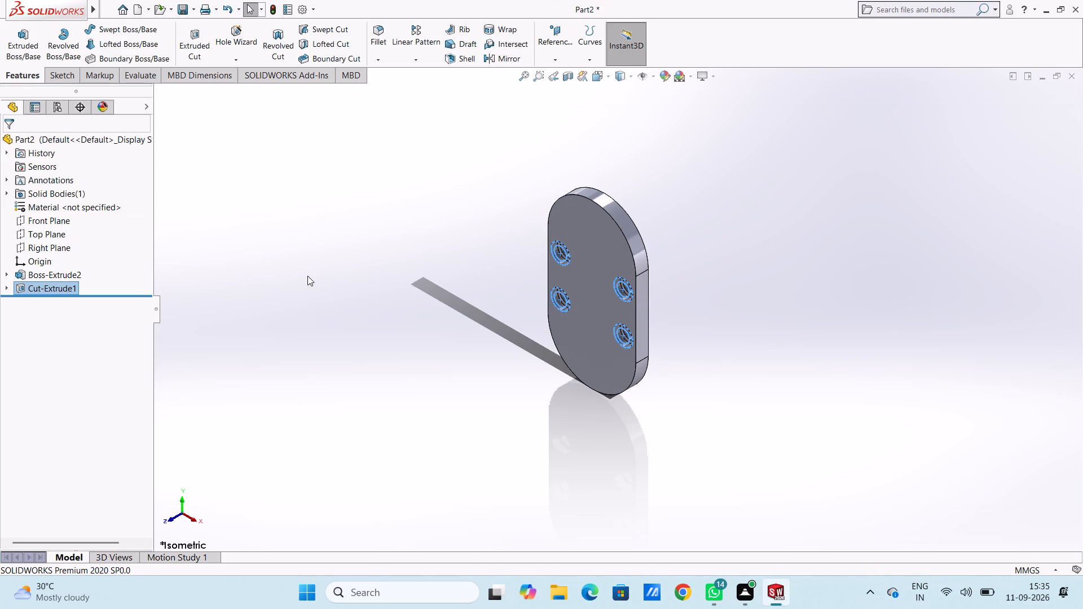
Start a sketch on the plate's front face and draw a circle of 10 mm radius centred on the origin.
{"action": "left_click", "coordinate": [307, 276]}
{"action": "key", "text": "ctrl+1"}
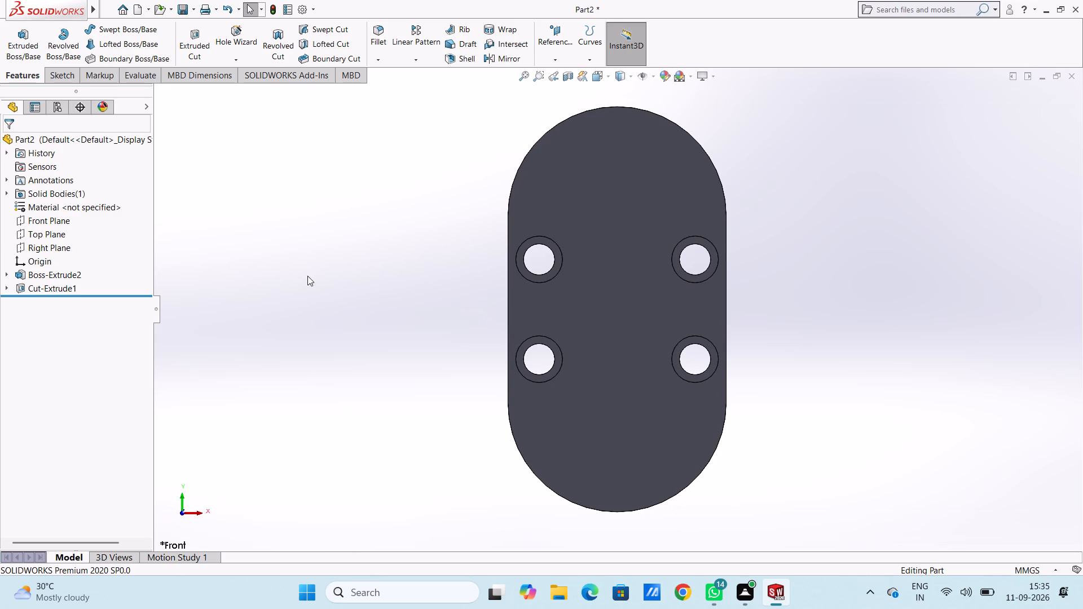
{"action": "scroll", "coordinate": [307, 276], "scroll_direction": "up", "scroll_amount": 2, "text": "ctrl"}
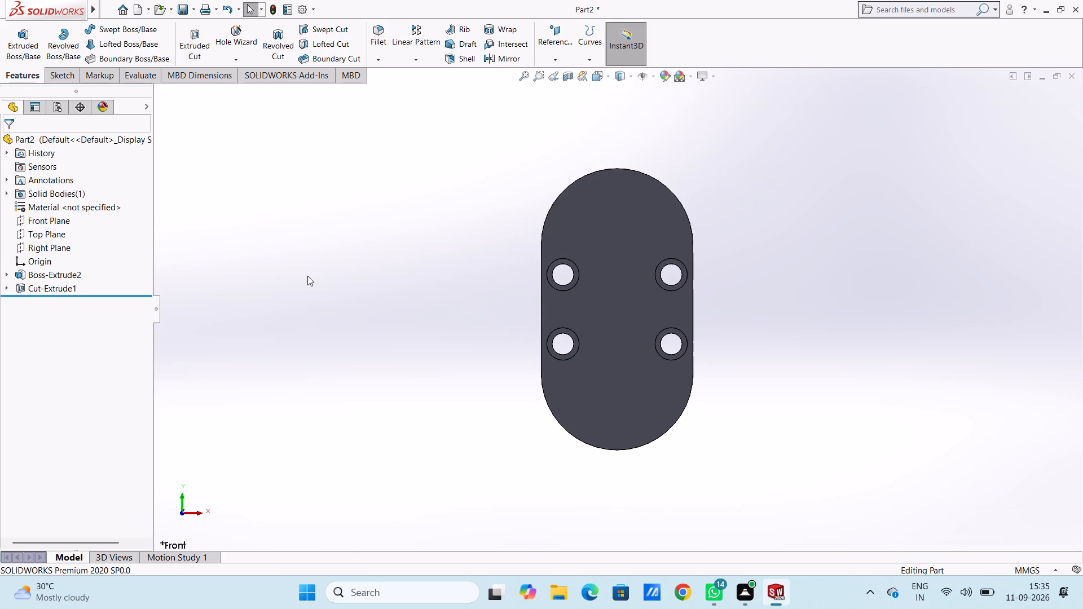
{"action": "left_click", "coordinate": [621, 235]}
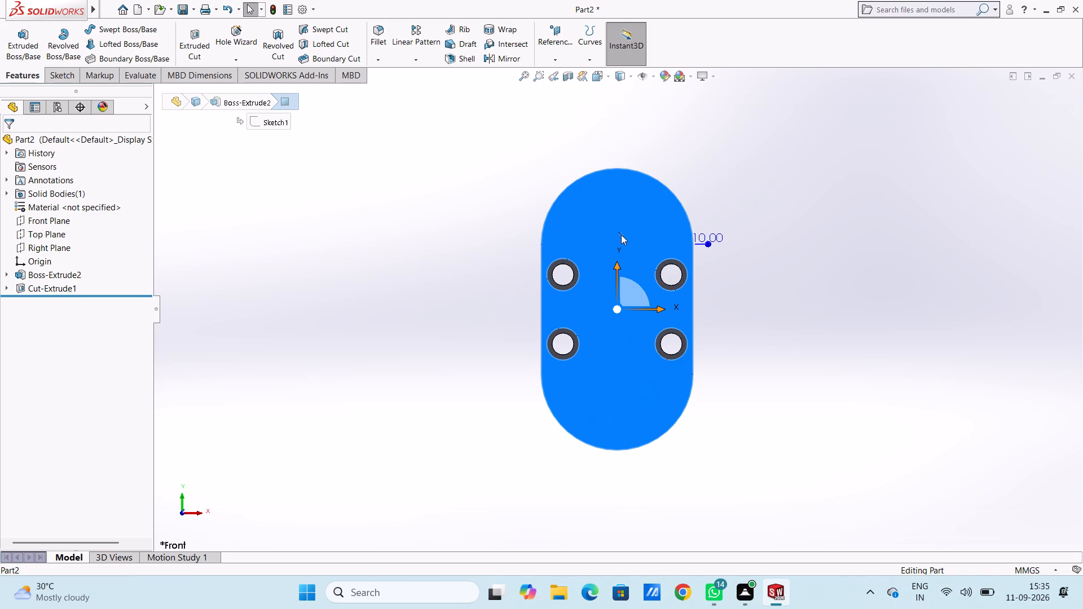
{"action": "left_click", "coordinate": [673, 204]}
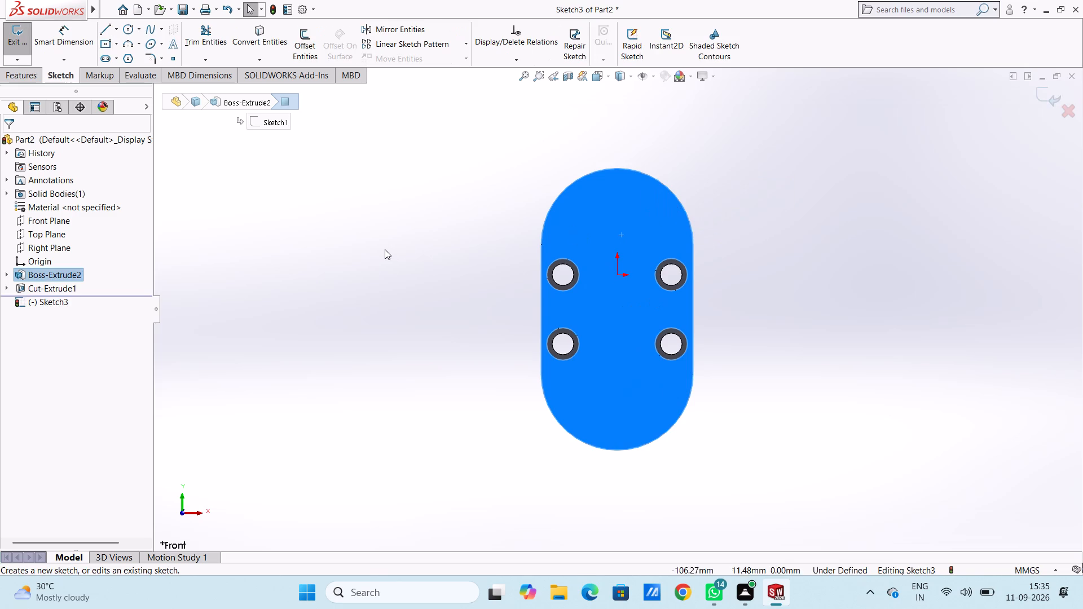
{"action": "left_click", "coordinate": [385, 249]}
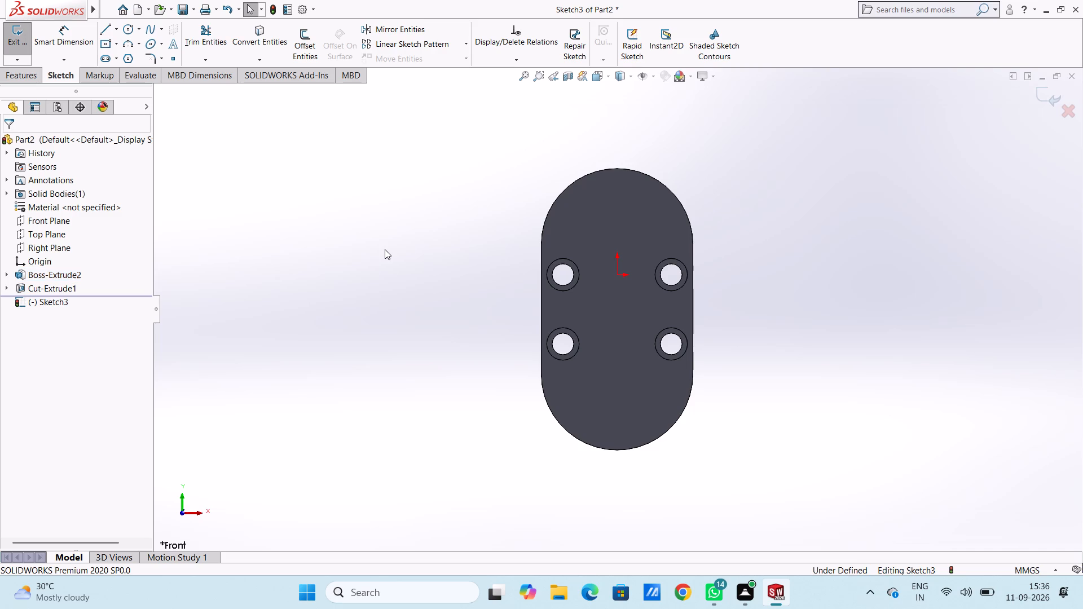
{"action": "left_click", "coordinate": [132, 29]}
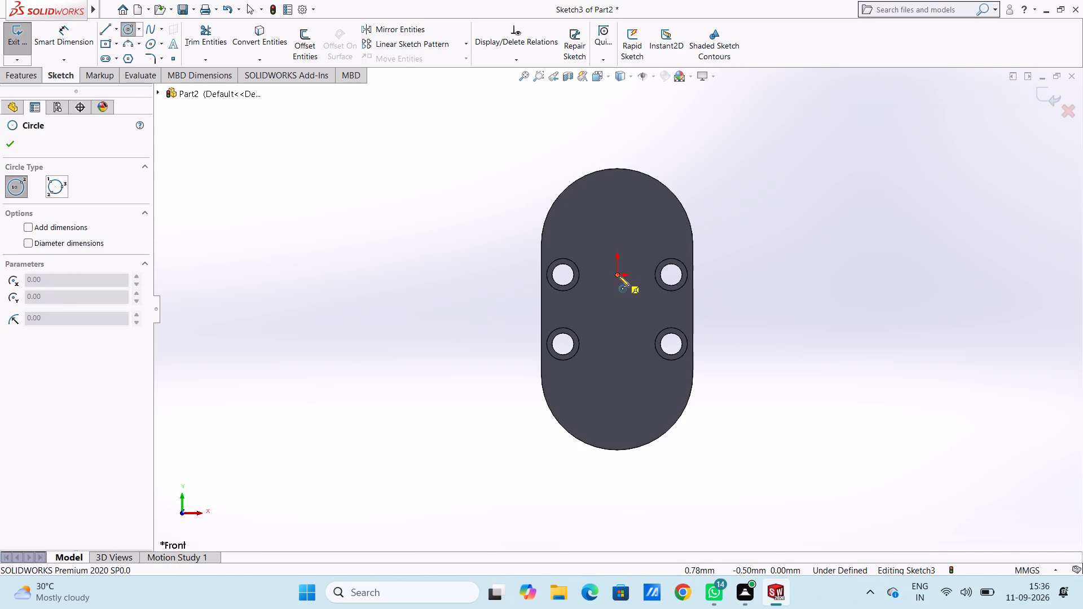
{"action": "left_click", "coordinate": [618, 276]}
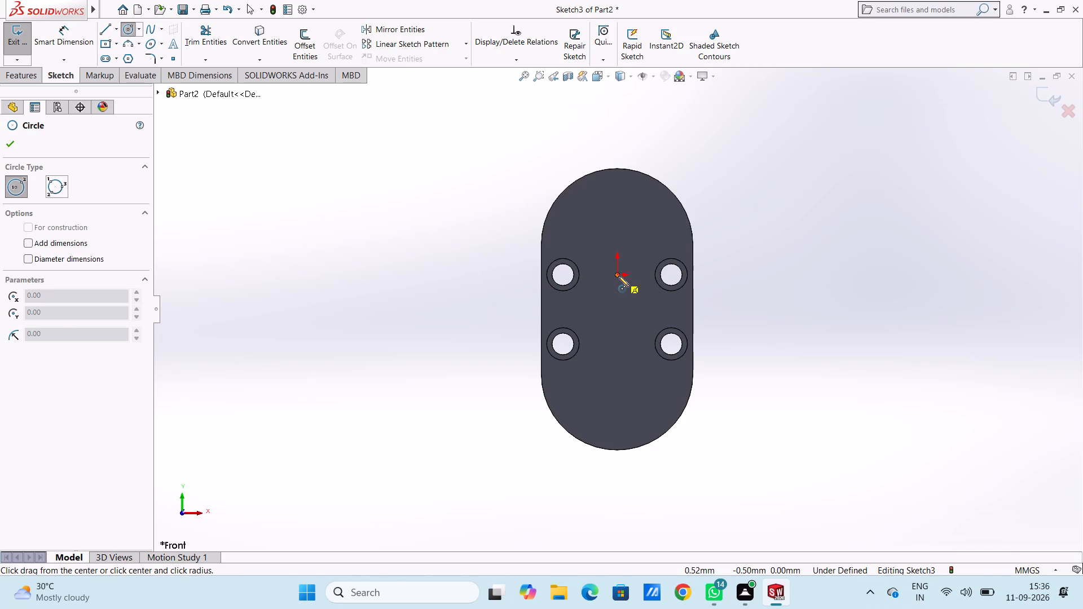
{"action": "type", "text": "10"}
{"action": "key", "text": "Return"}
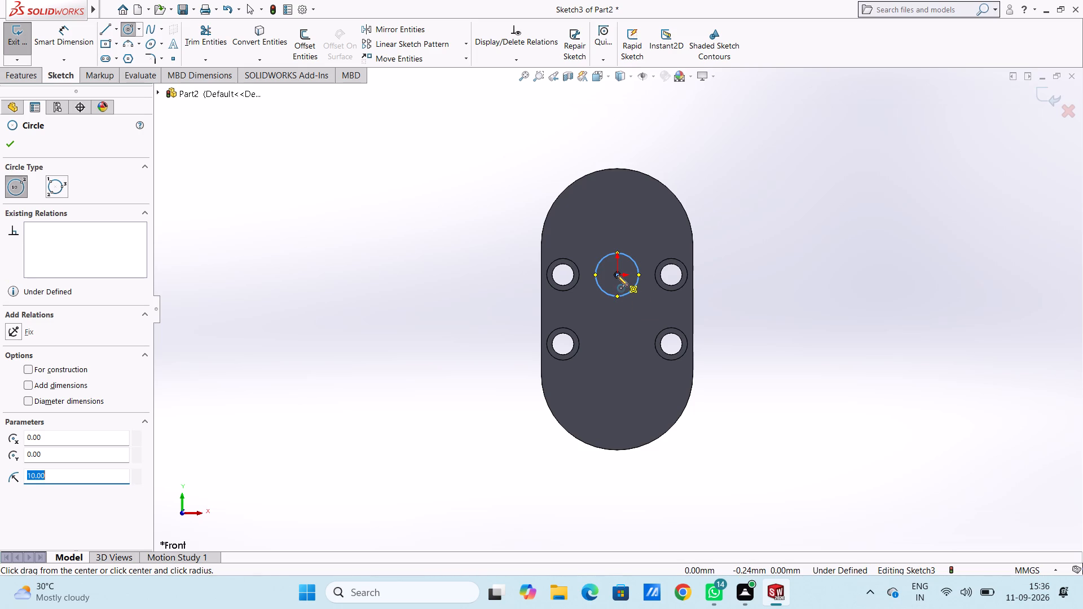
Sketch a second circle of 16 mm radius centred on the origin, concentric with the first.
{"action": "left_click", "coordinate": [617, 275]}
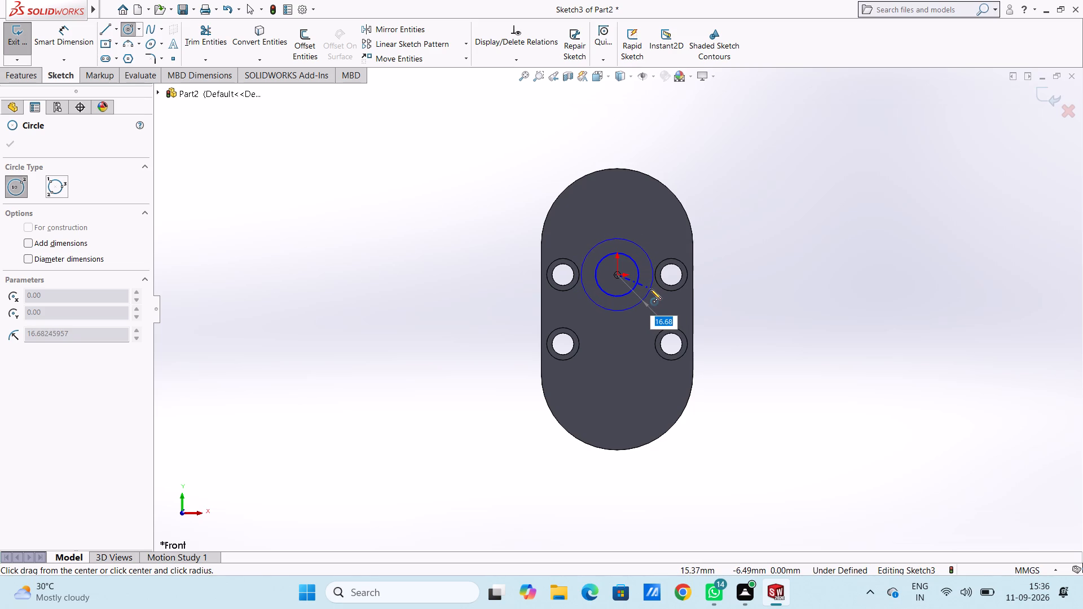
{"action": "type", "text": "16"}
{"action": "key", "text": "Return"}
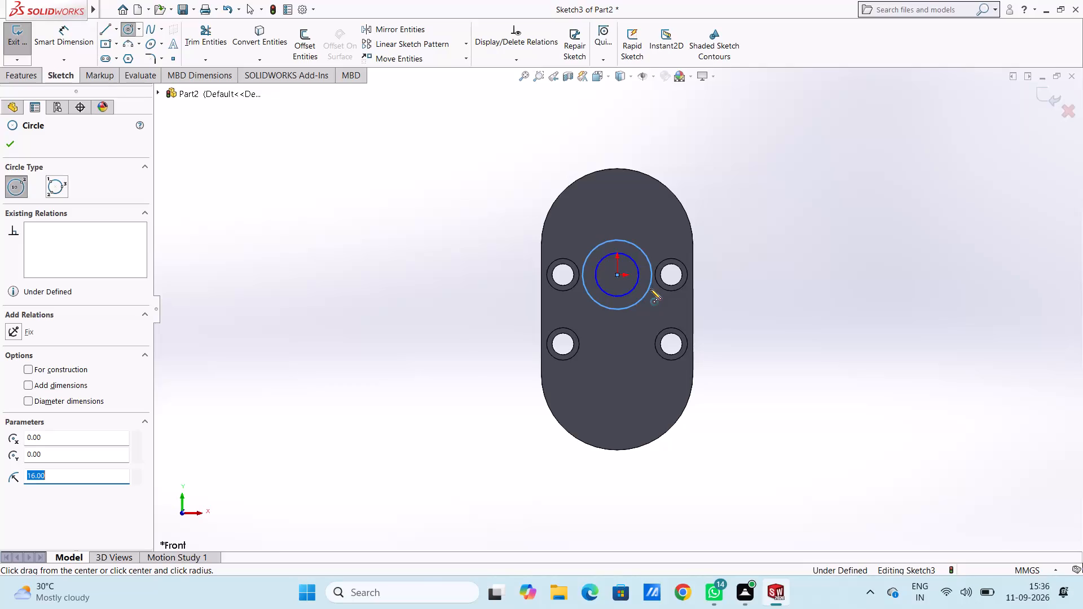
{"action": "key", "text": "Escape"}
{"action": "key", "text": "Escape"}
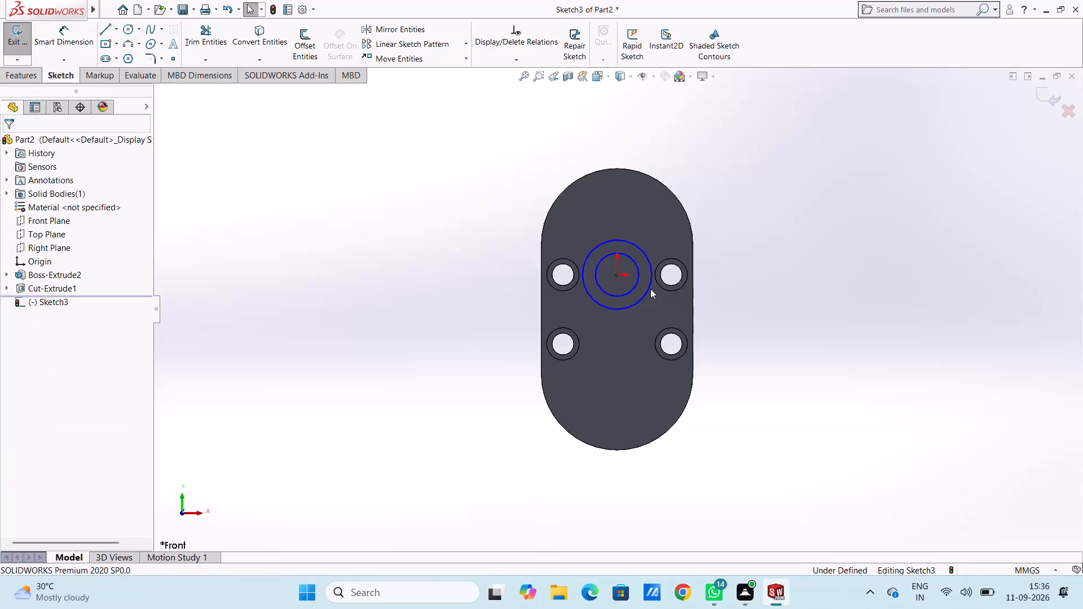
{"action": "key", "text": "Escape"}
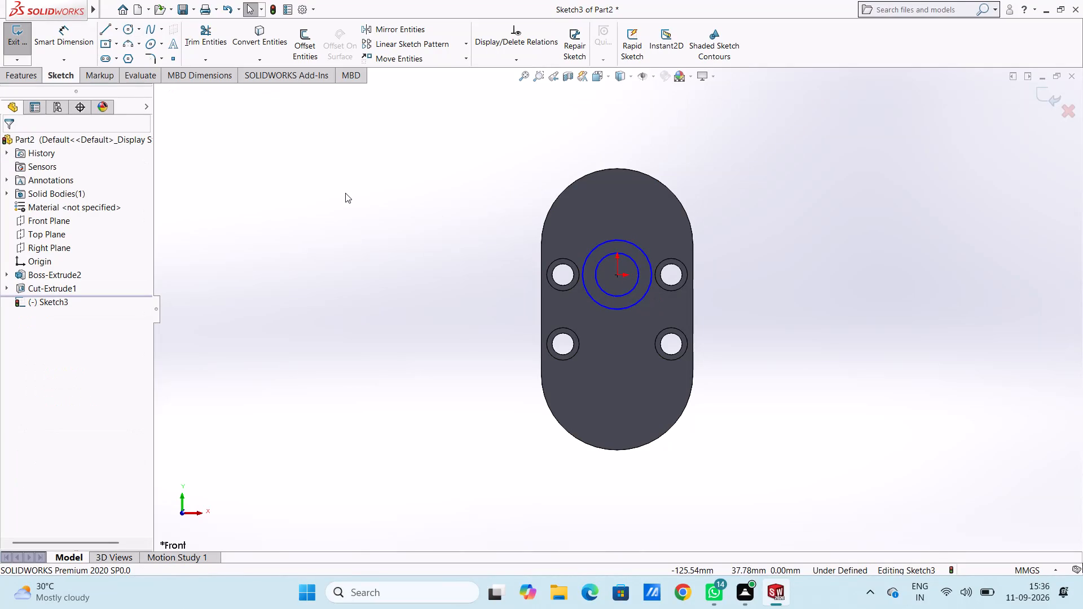
Add diameter dimensions of 32 mm to the outer circle and 20 mm to the inner circle.
{"action": "left_click", "coordinate": [67, 28]}
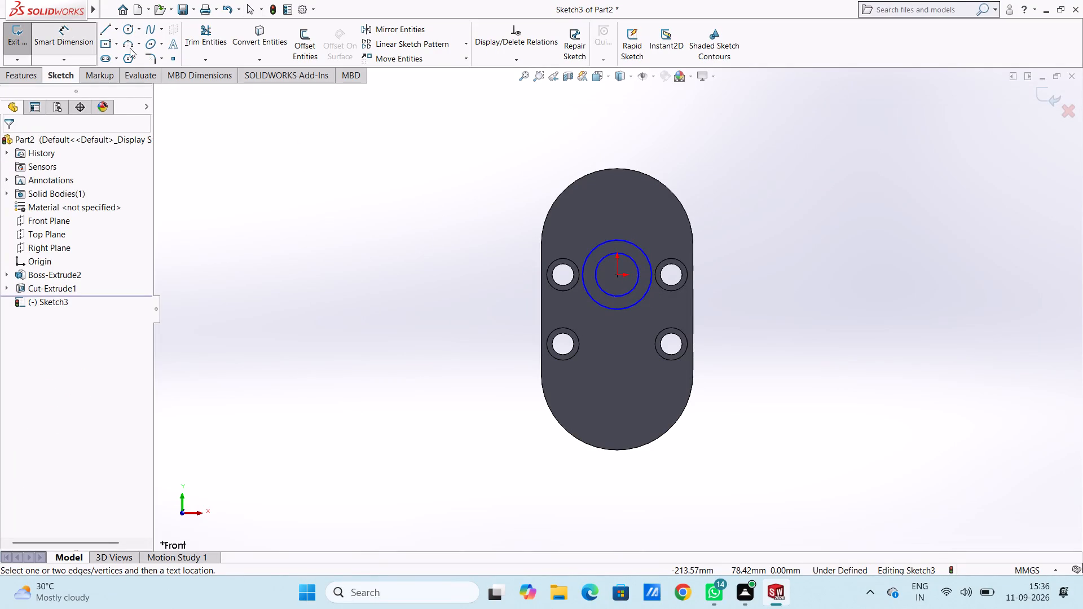
{"action": "left_click", "coordinate": [591, 256]}
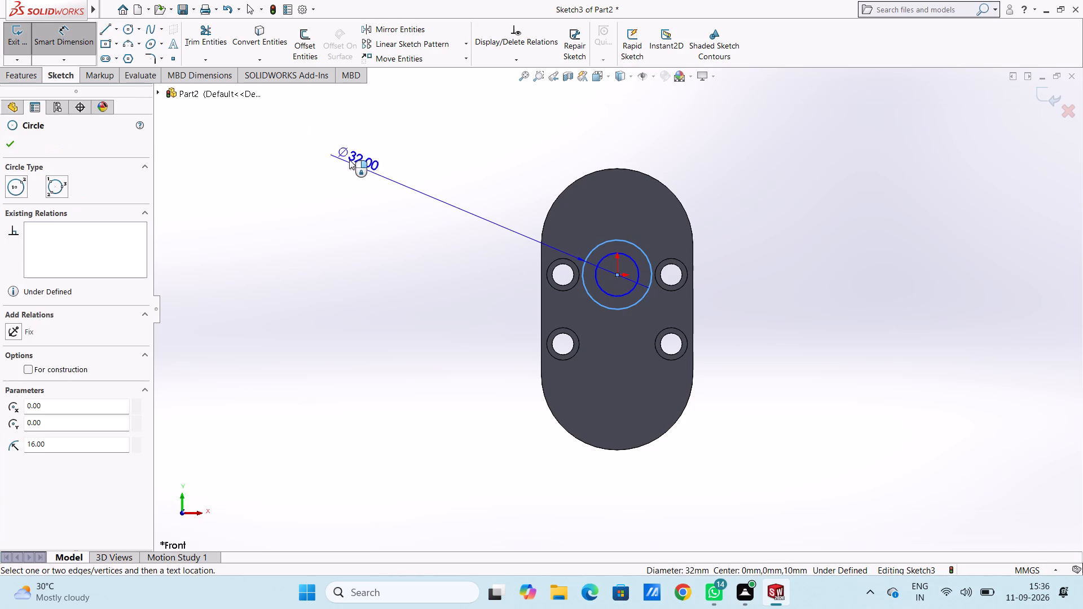
{"action": "left_click", "coordinate": [349, 160]}
{"action": "key", "text": "Return"}
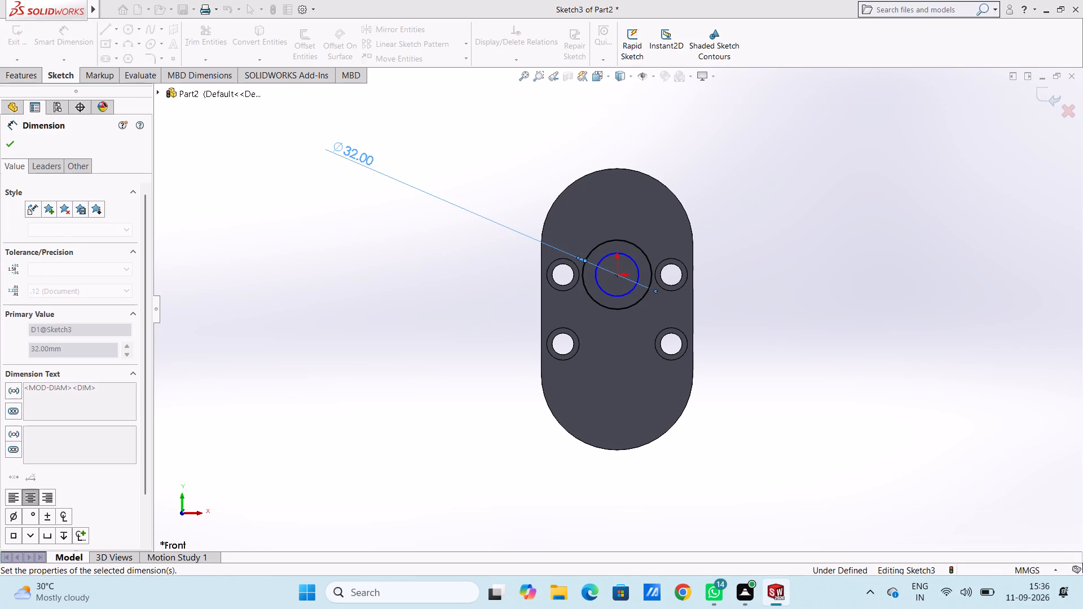
{"action": "left_click", "coordinate": [387, 244]}
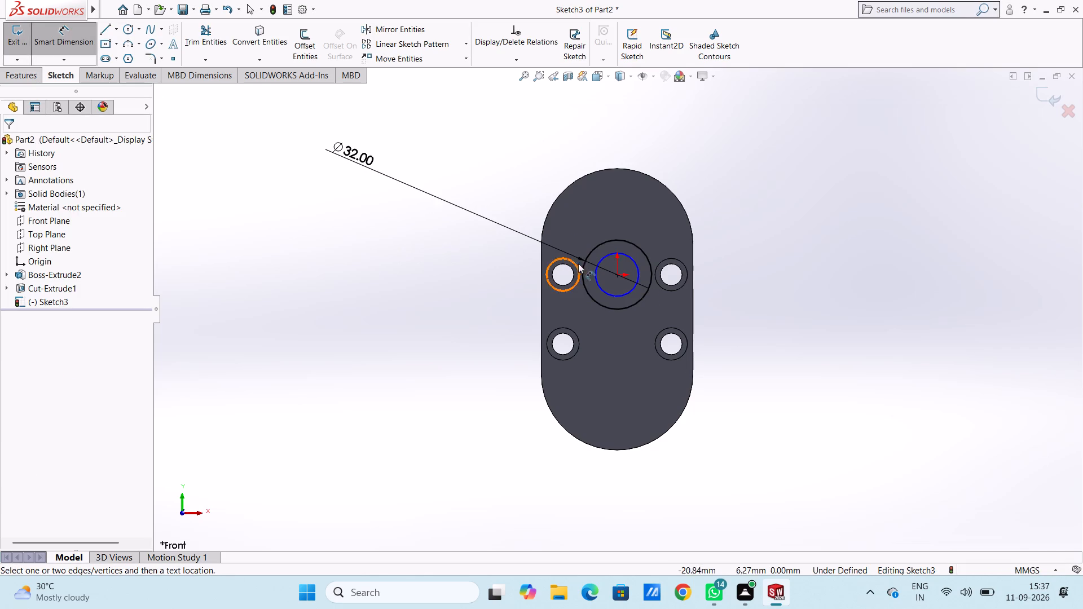
{"action": "left_click", "coordinate": [597, 277]}
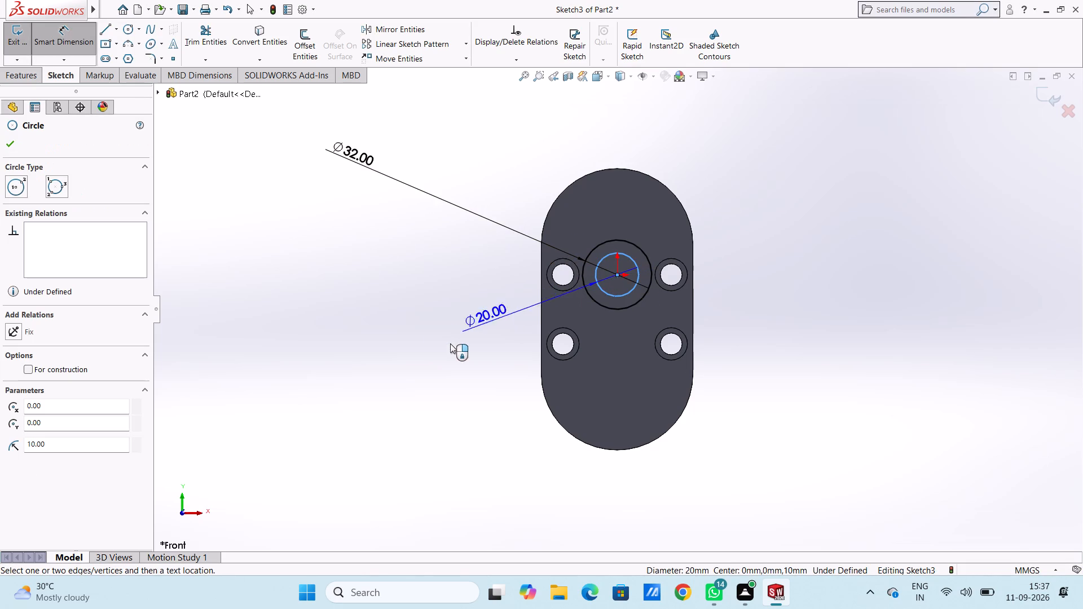
{"action": "left_click", "coordinate": [312, 393]}
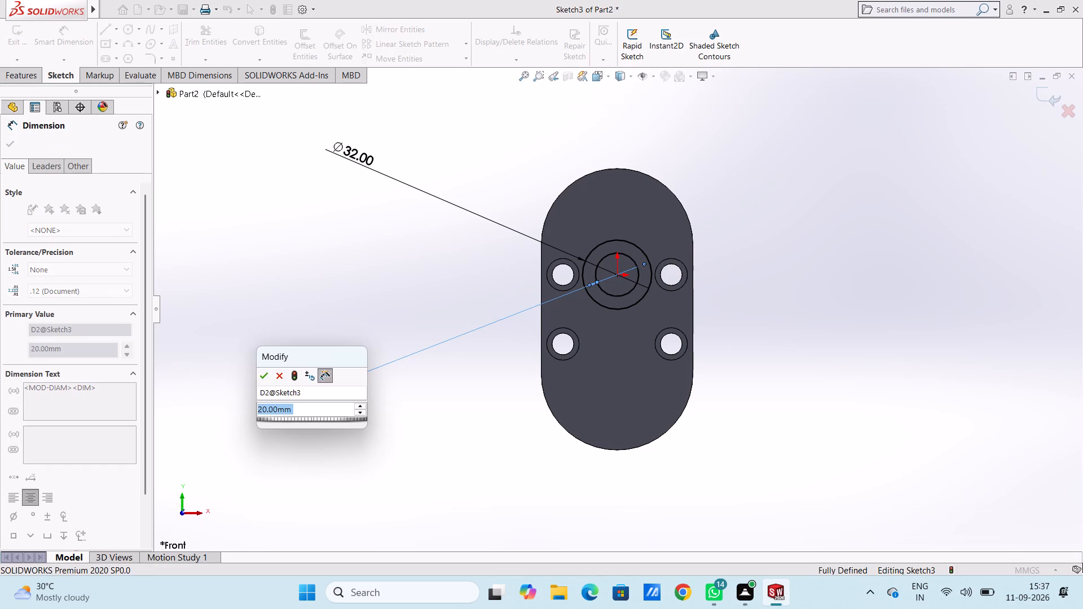
{"action": "key", "text": "Return"}
{"action": "left_click", "coordinate": [387, 430]}
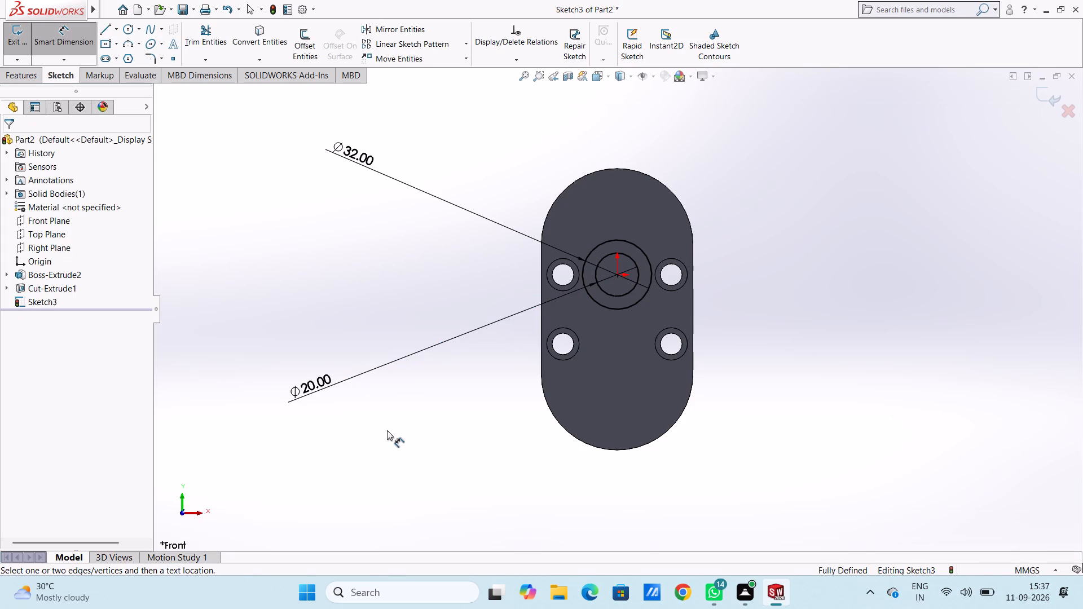
{"action": "key", "text": "Escape"}
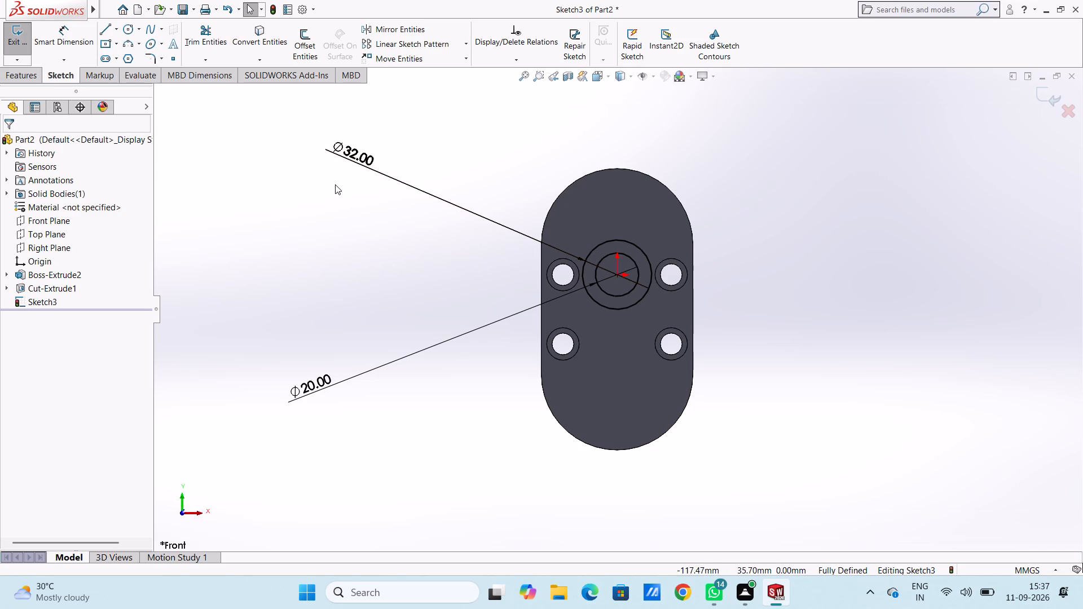
Sketch a circle of 2.5 mm radius centred on the top quadrant point of the 32 mm circle.
{"action": "left_click", "coordinate": [129, 33]}
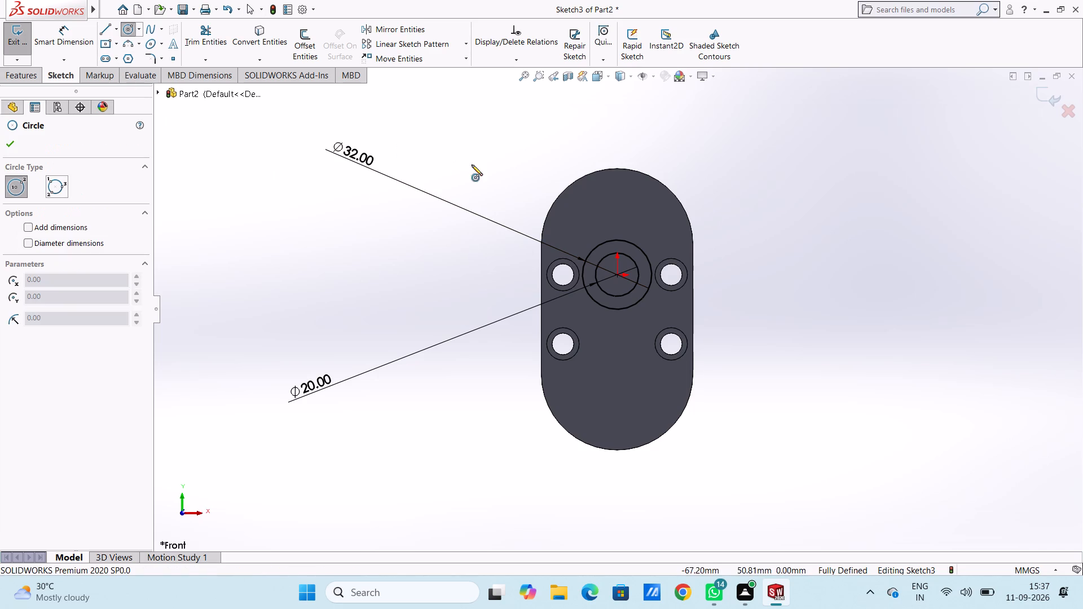
{"action": "left_click", "coordinate": [617, 239]}
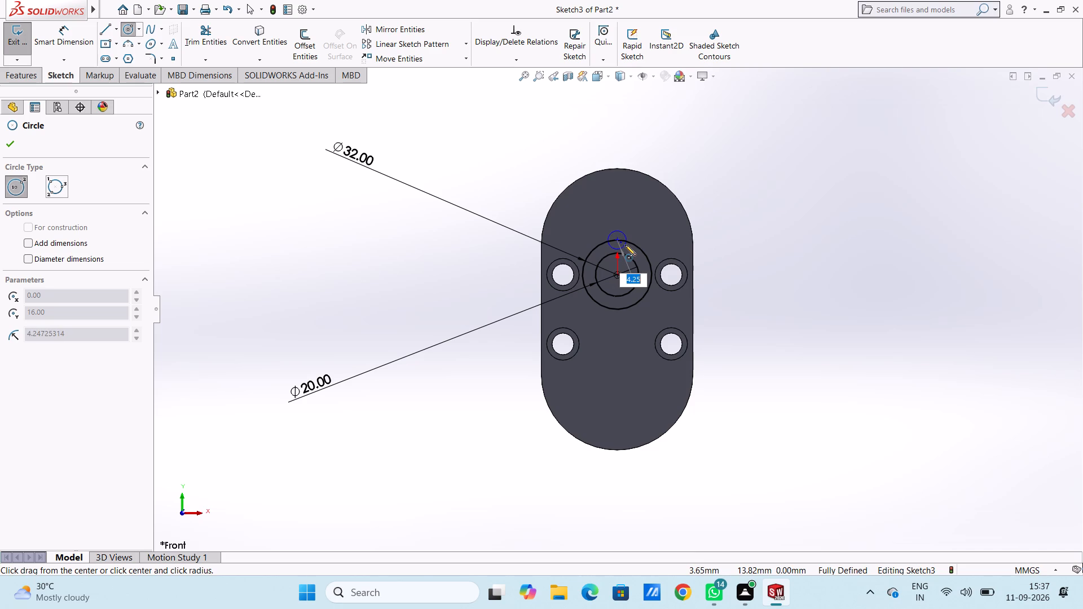
{"action": "type", "text": "2.5"}
{"action": "key", "text": "Return"}
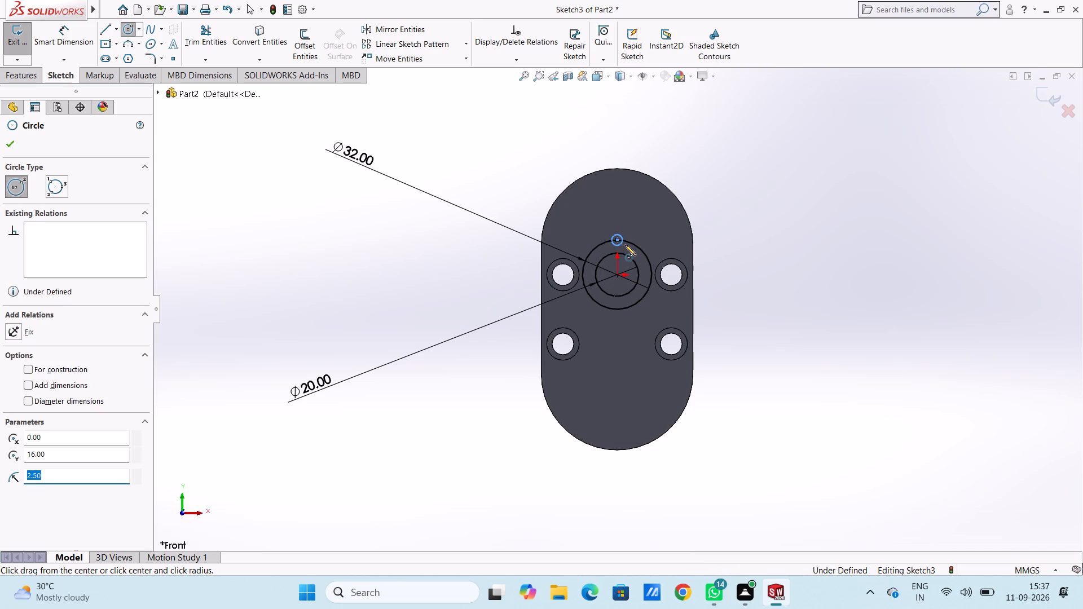
{"action": "key", "text": "Escape"}
{"action": "key", "text": "Escape"}
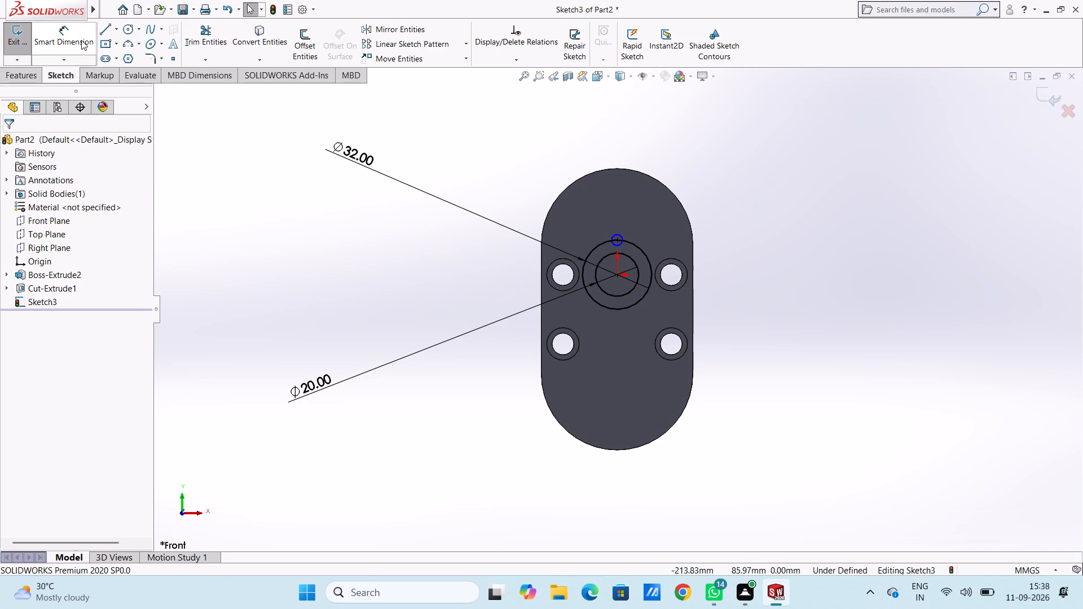
Sketch an 8 mm radius circle concentric with the small circle, and a 6 mm radius circle centred on its top quadrant point.
{"action": "left_click", "coordinate": [129, 31]}
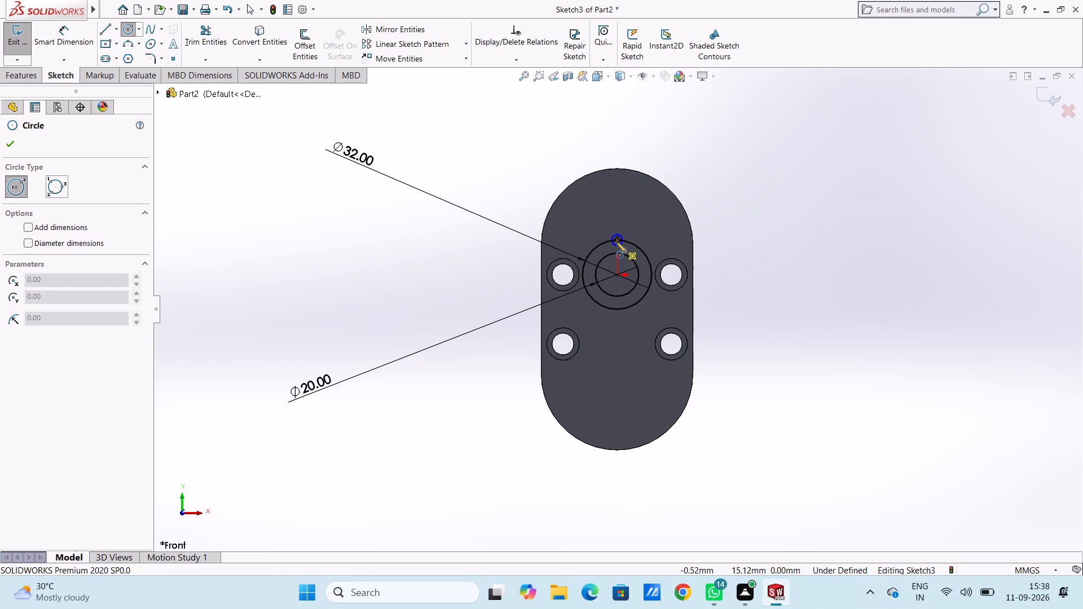
{"action": "left_click", "coordinate": [616, 242]}
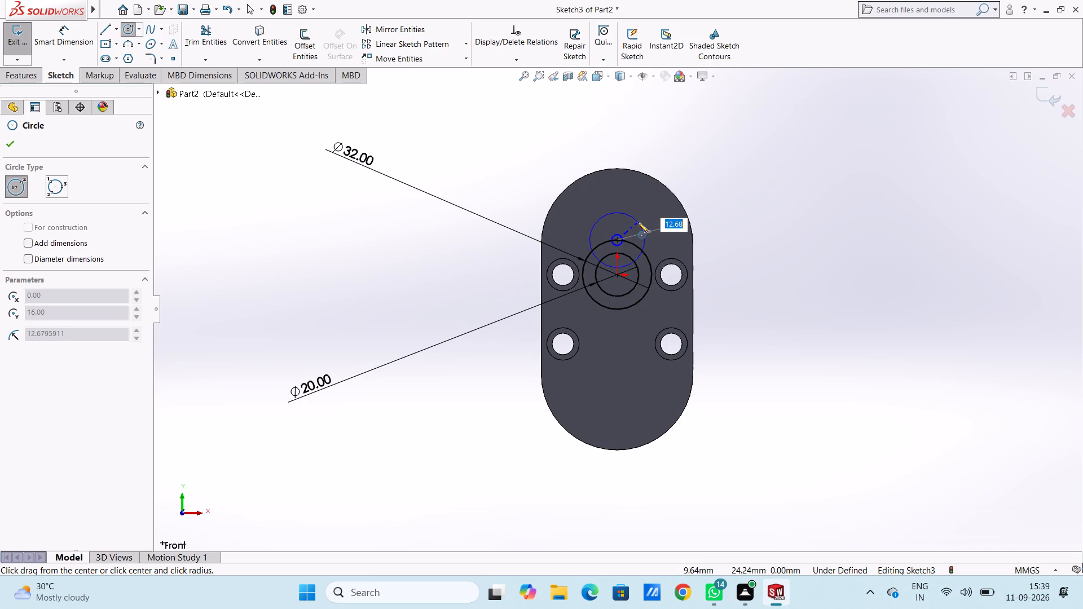
{"action": "key", "text": "8"}
{"action": "key", "text": "Return"}
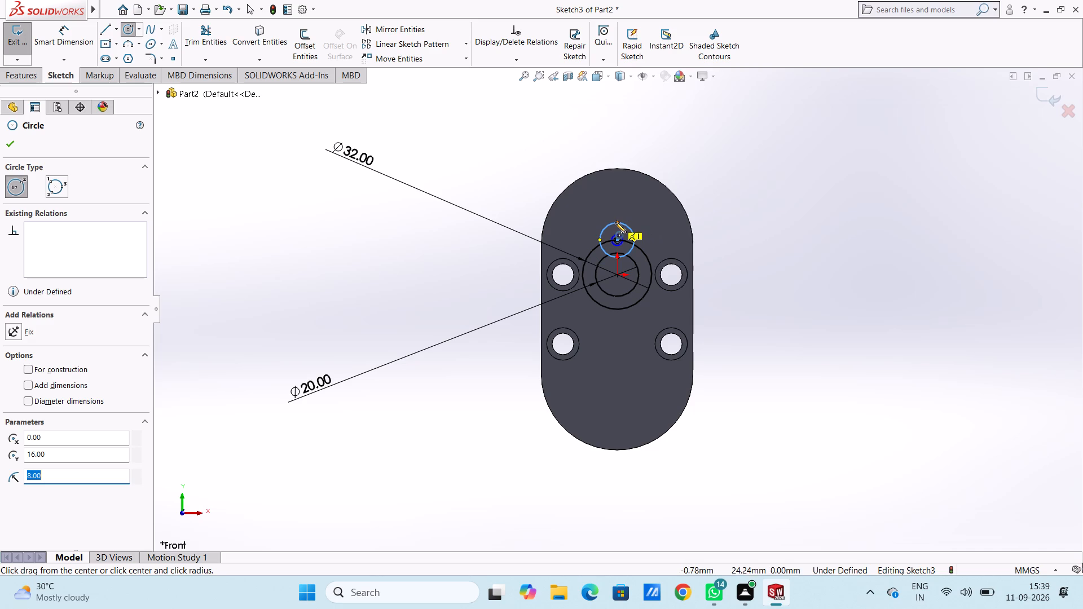
{"action": "left_click", "coordinate": [618, 222]}
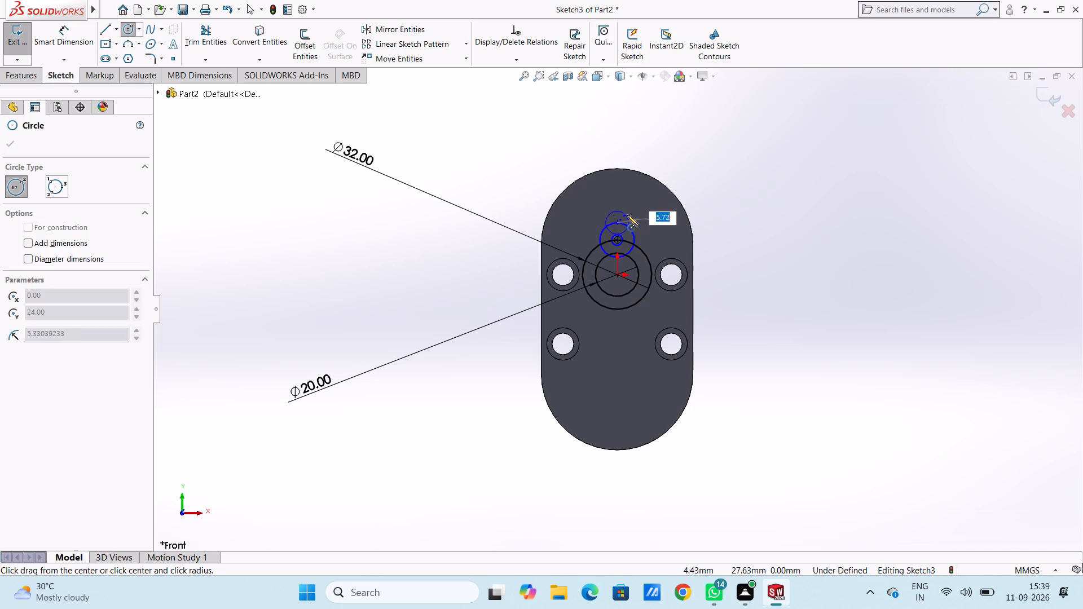
{"action": "key", "text": "6"}
{"action": "key", "text": "Return"}
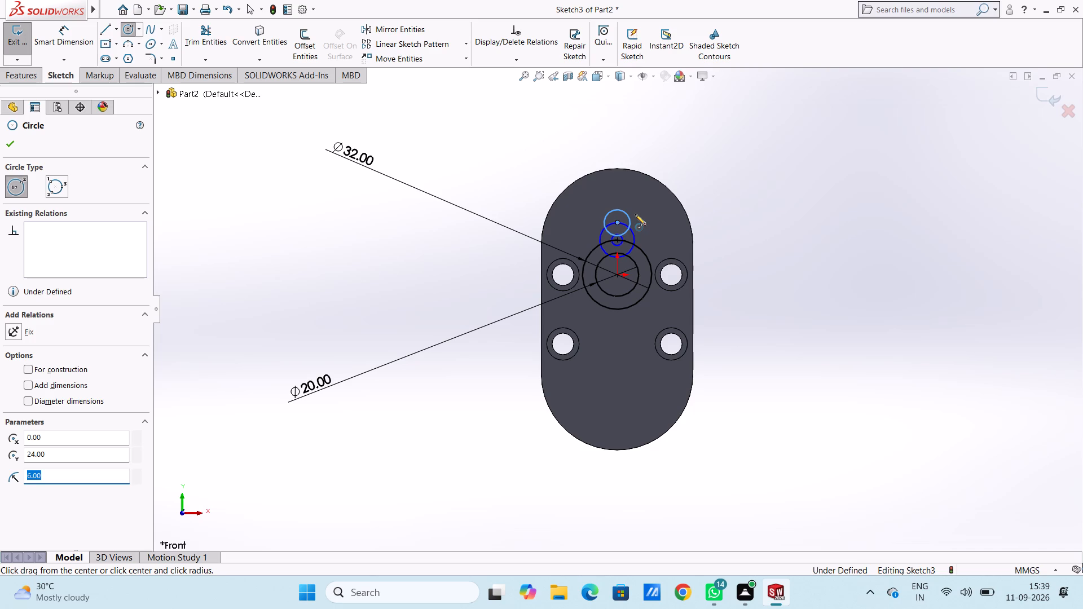
{"action": "key", "text": "Escape"}
{"action": "key", "text": "Escape"}
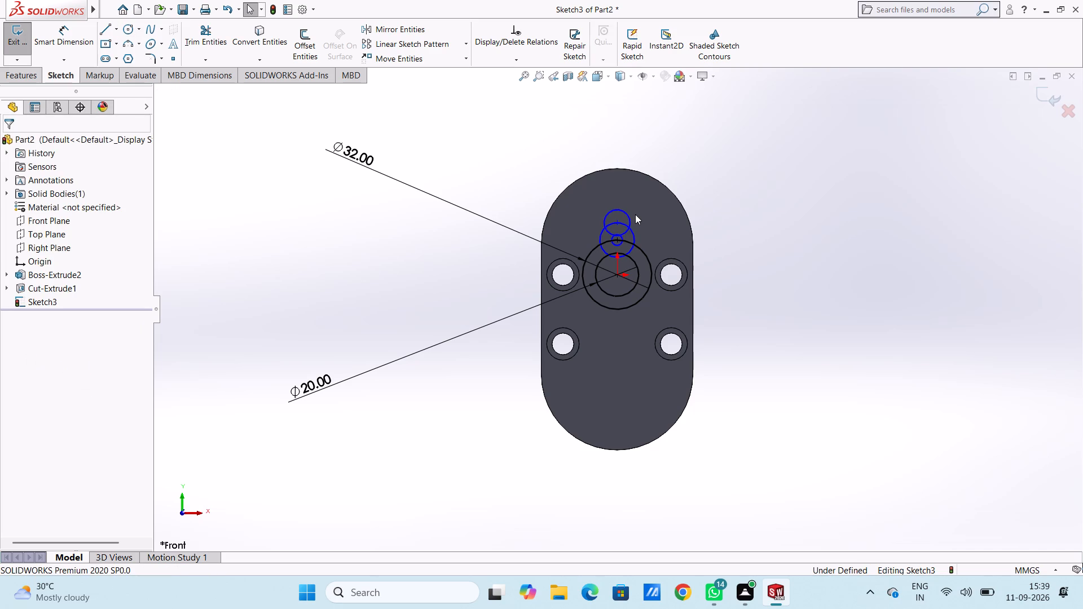
Add diameter dimensions of 12 mm to the topmost circle and 16 mm to the circle overlapping it below.
{"action": "left_click", "coordinate": [80, 29]}
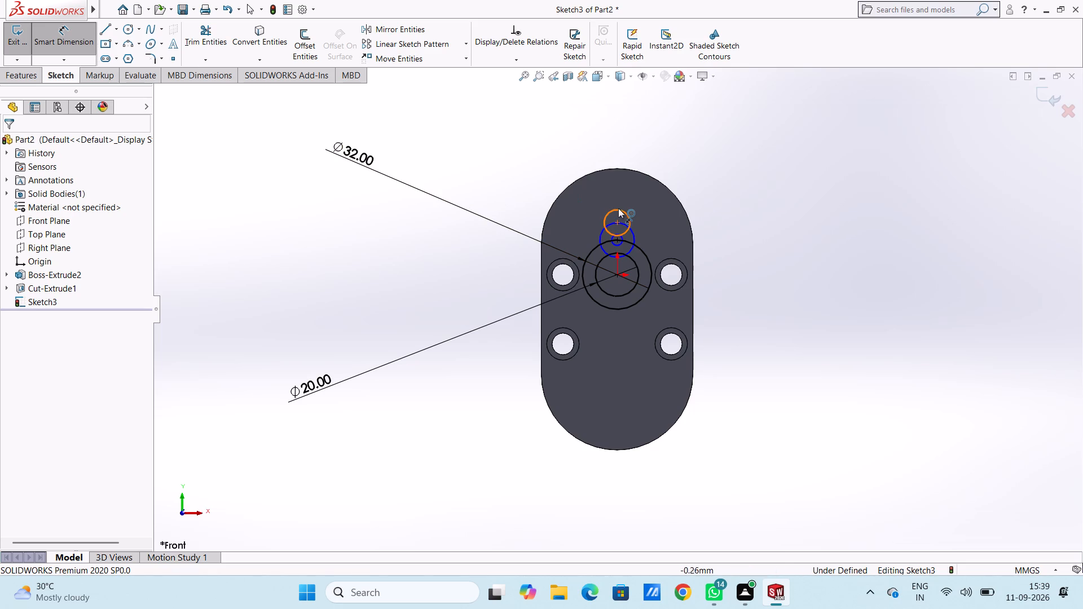
{"action": "left_click", "coordinate": [621, 210]}
{"action": "left_click", "coordinate": [796, 142]}
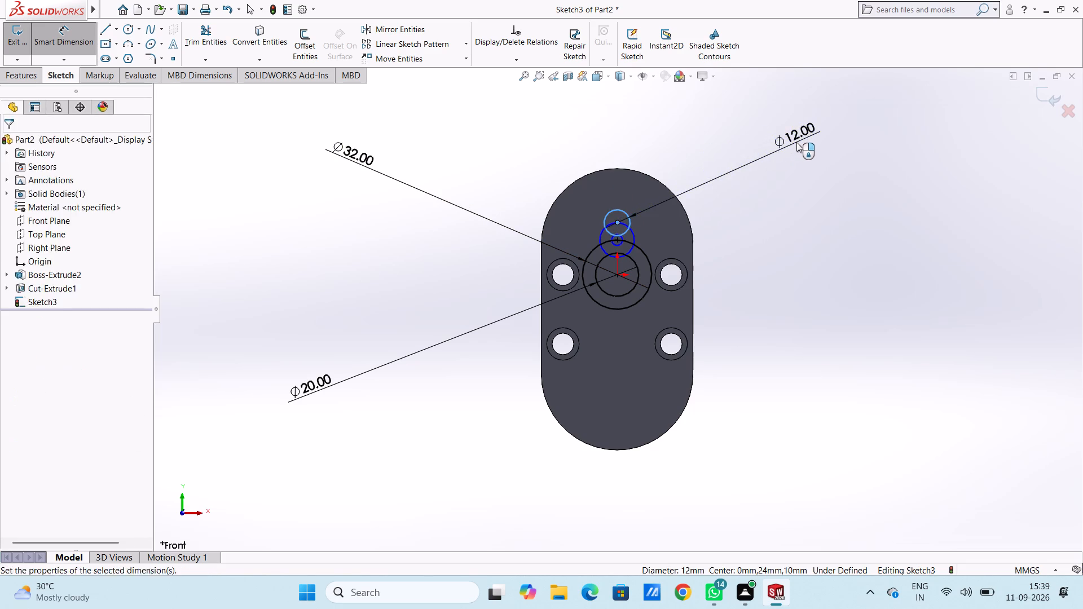
{"action": "key", "text": "Return"}
{"action": "left_click", "coordinate": [838, 220]}
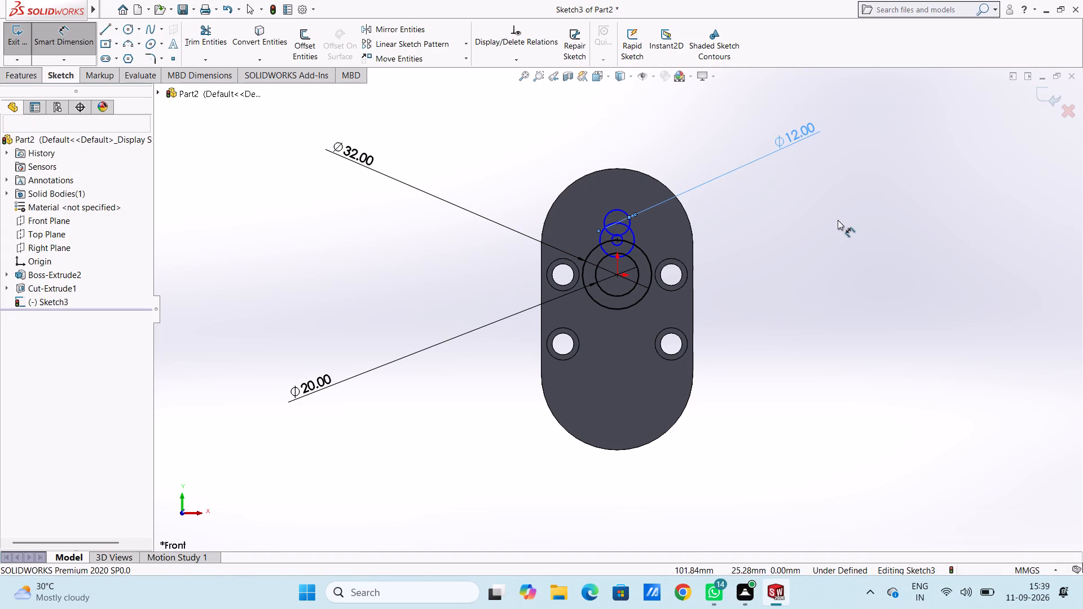
{"action": "left_click", "coordinate": [635, 236]}
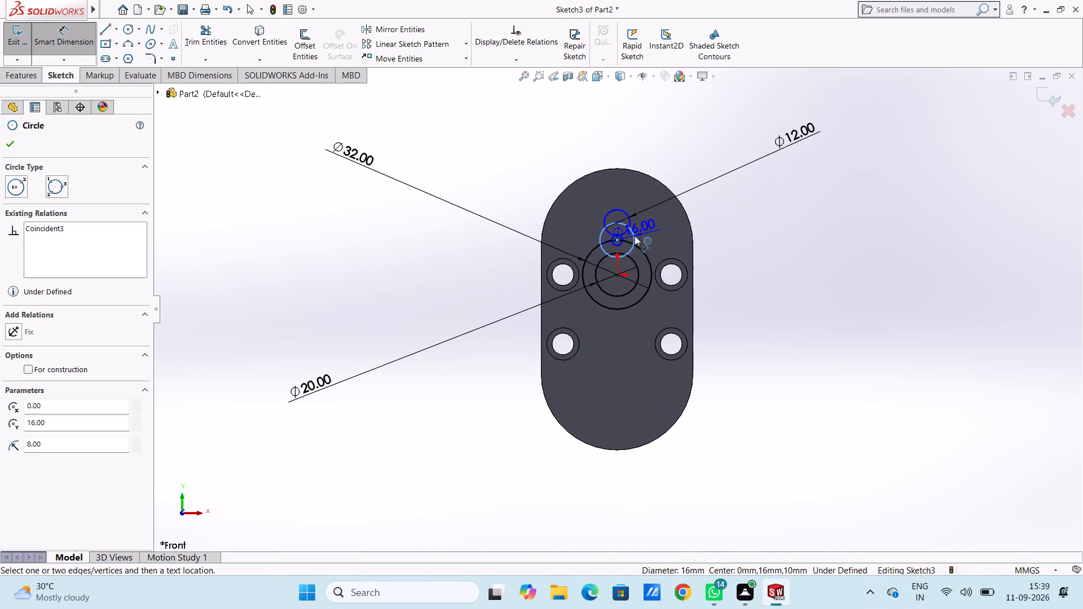
{"action": "left_click", "coordinate": [879, 168]}
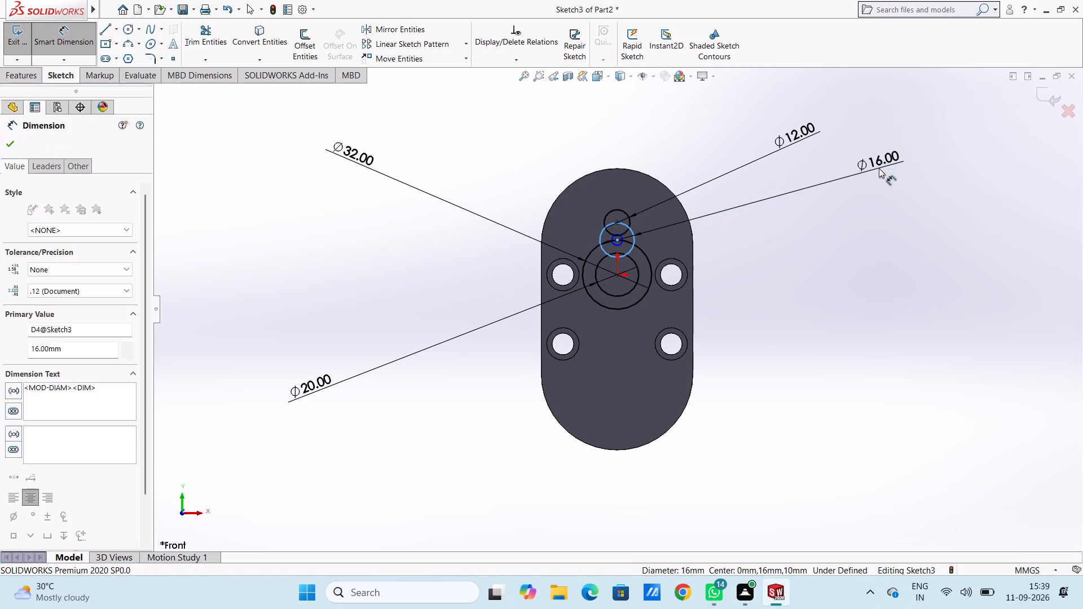
{"action": "key", "text": "Return"}
{"action": "left_click", "coordinate": [871, 214]}
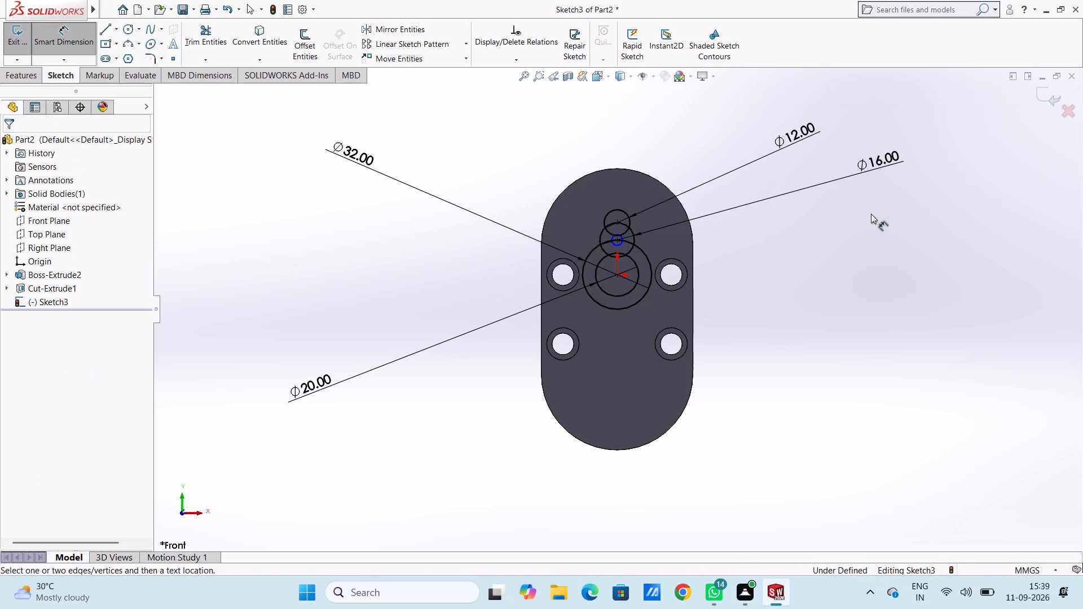
Add a 5 mm diameter dimension to the small circle at the centre of the 16 mm circle.
{"action": "scroll", "coordinate": [721, 230], "scroll_direction": "down", "scroll_amount": 4, "text": "ctrl"}
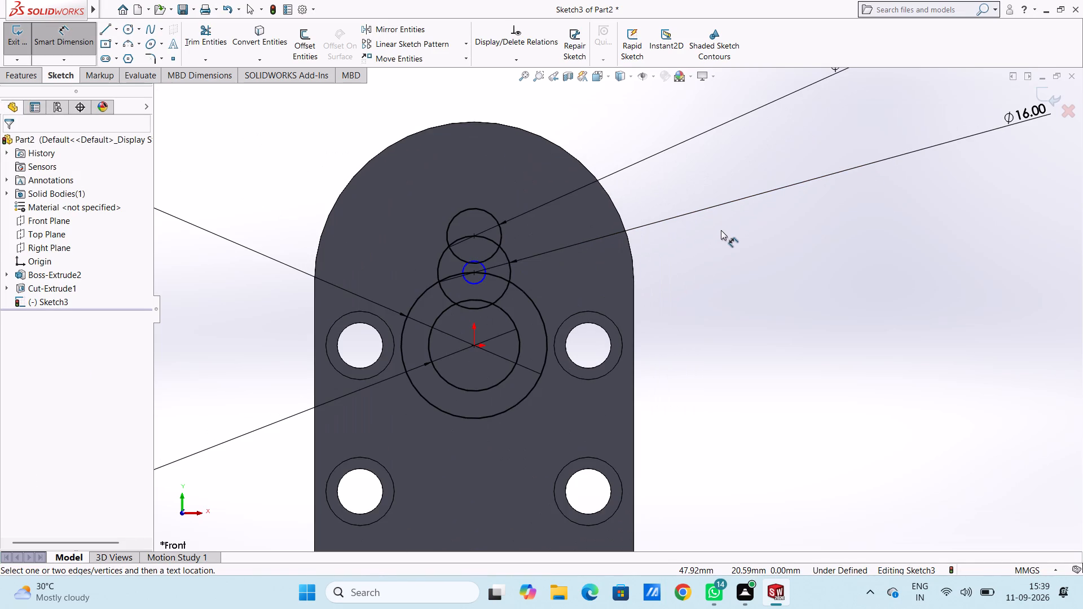
{"action": "left_click", "coordinate": [483, 279]}
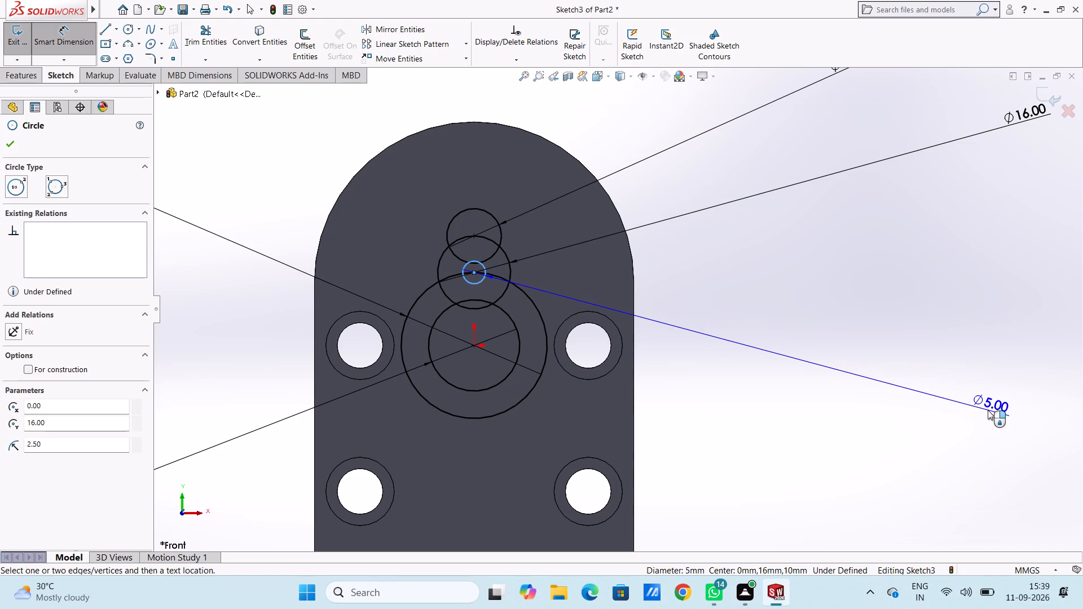
{"action": "left_click", "coordinate": [988, 410]}
{"action": "key", "text": "Return"}
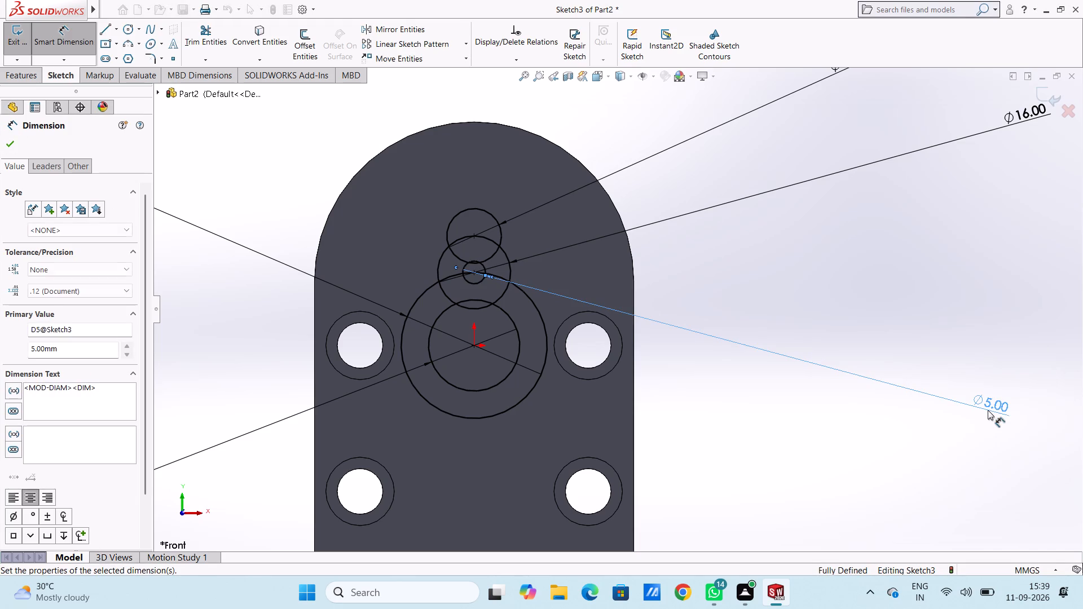
{"action": "left_click", "coordinate": [897, 449]}
{"action": "key", "text": "Escape"}
{"action": "key", "text": "Escape"}
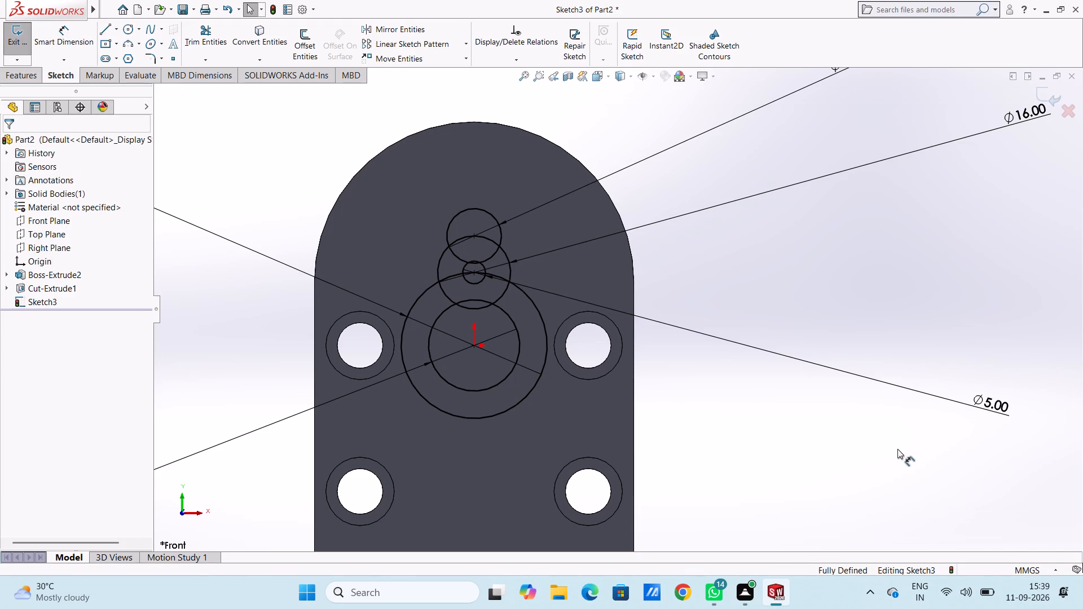
{"action": "scroll", "coordinate": [897, 449], "scroll_direction": "up", "scroll_amount": 2, "text": "ctrl"}
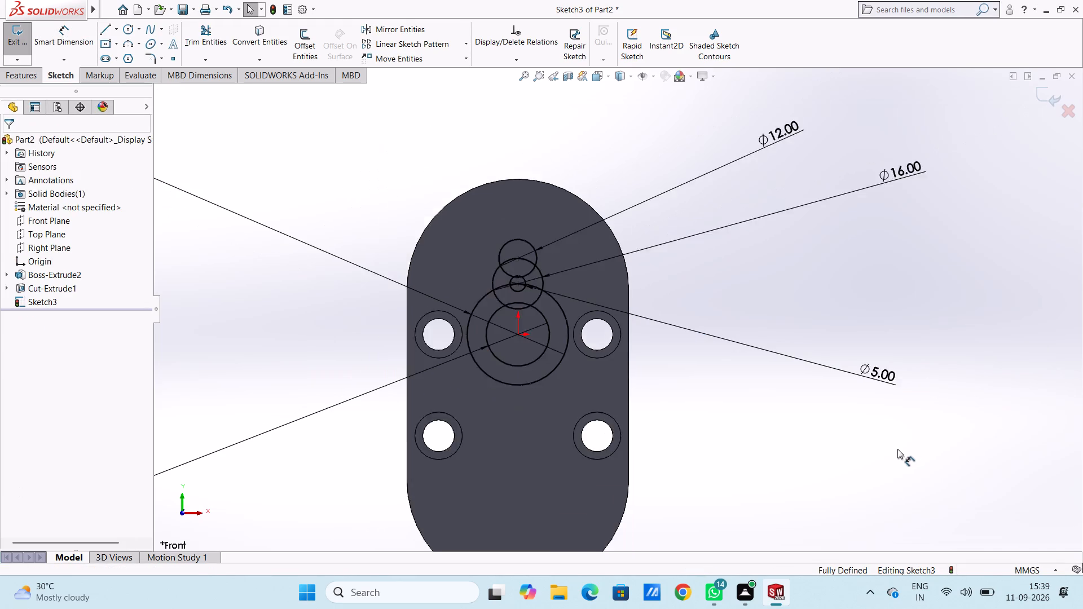
{"action": "scroll", "coordinate": [897, 449], "scroll_direction": "up", "scroll_amount": 1, "text": "ctrl"}
{"action": "key", "text": "Escape"}
{"action": "key", "text": "Escape"}
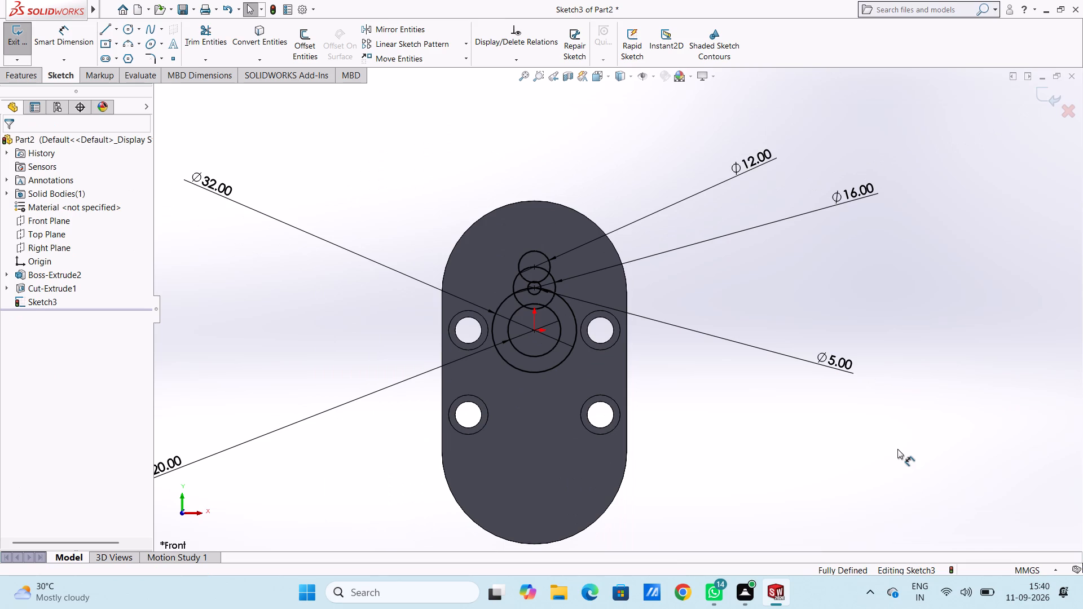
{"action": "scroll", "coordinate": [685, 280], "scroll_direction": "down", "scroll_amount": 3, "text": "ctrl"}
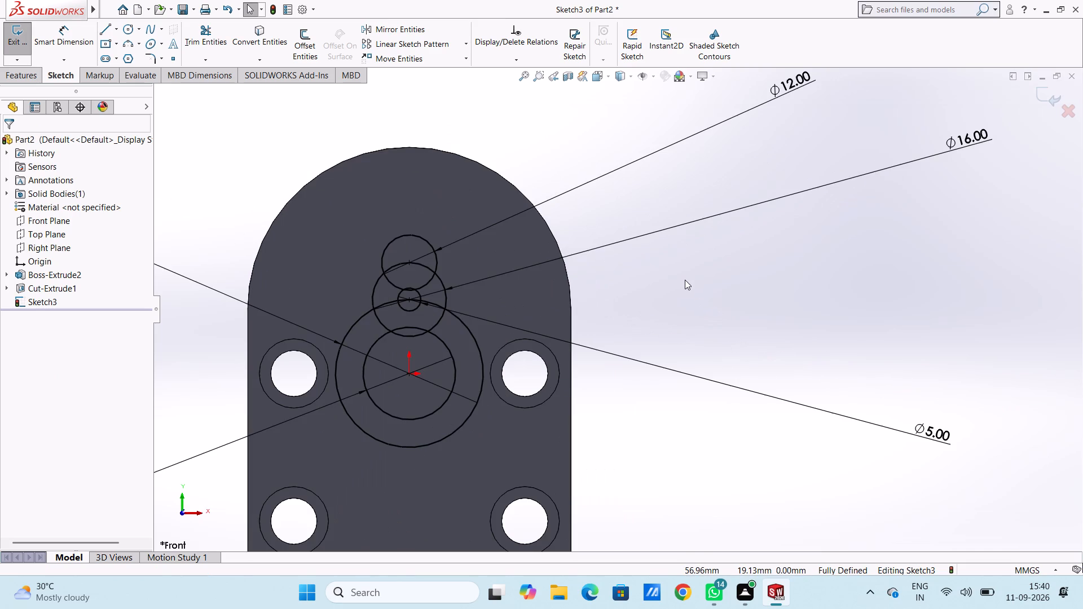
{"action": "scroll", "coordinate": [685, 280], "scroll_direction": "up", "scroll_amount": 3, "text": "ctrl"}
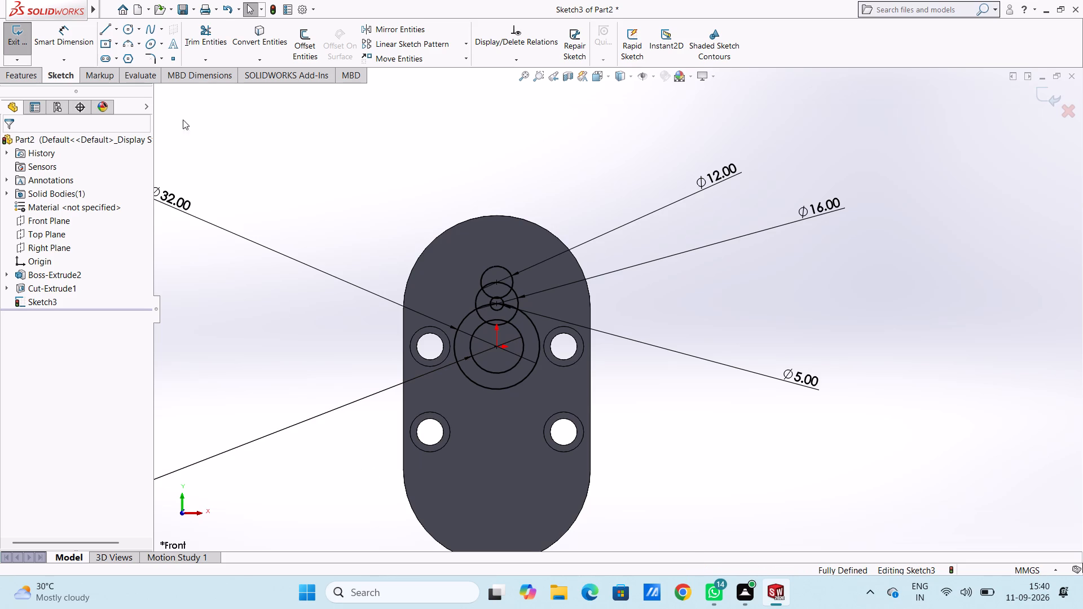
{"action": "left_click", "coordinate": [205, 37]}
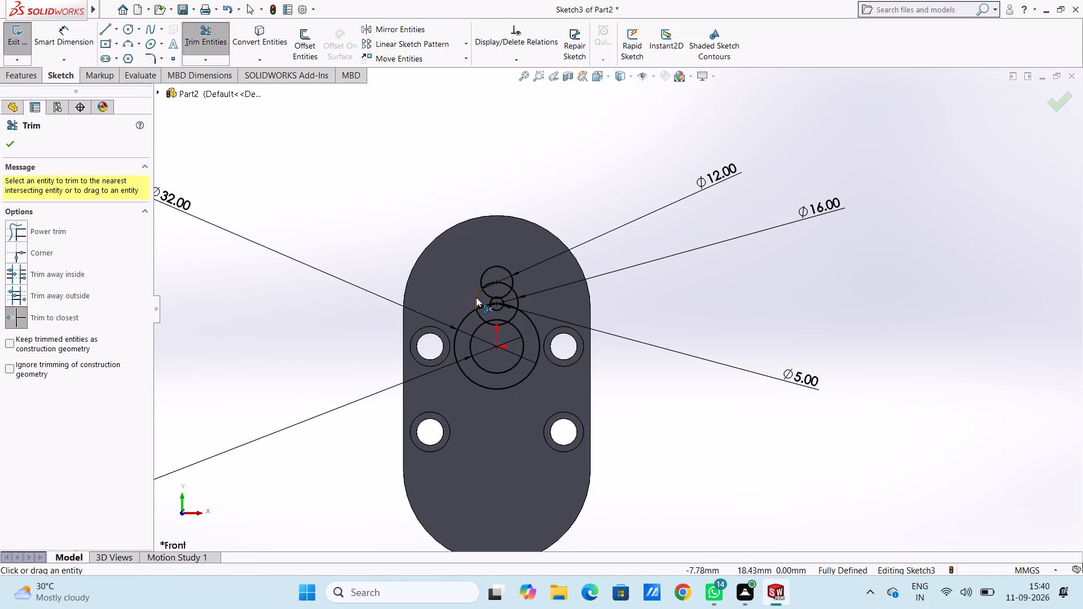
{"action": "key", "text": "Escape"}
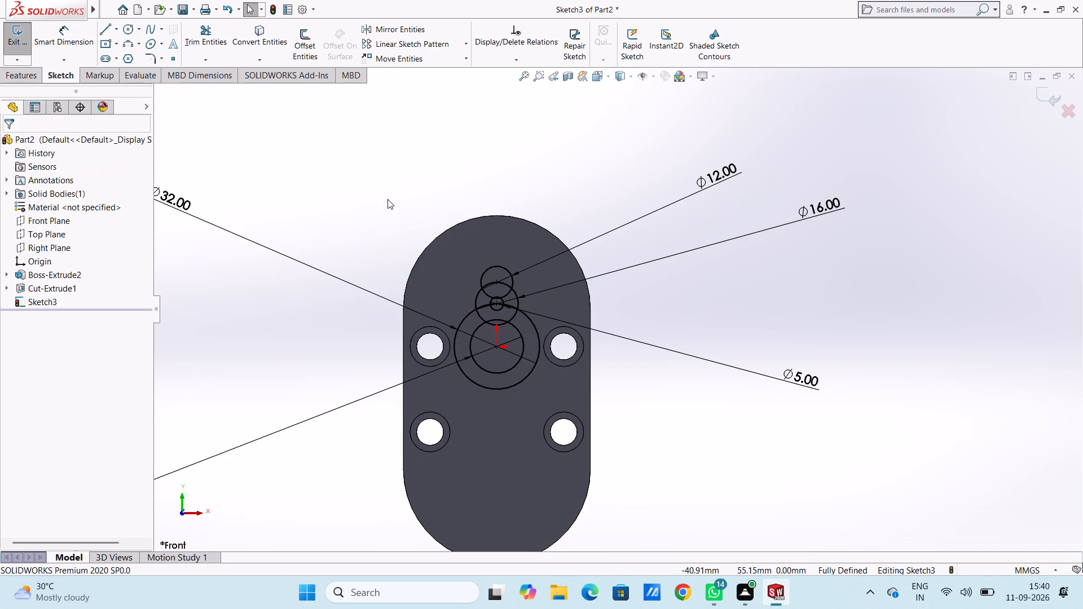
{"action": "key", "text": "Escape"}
Trim away the portions of the 12 mm circle that lie inside the 16 mm circle, including the piece within the 5 mm circle.
{"action": "scroll", "coordinate": [388, 199], "scroll_direction": "down", "scroll_amount": 2, "text": "ctrl"}
{"action": "scroll", "coordinate": [388, 199], "scroll_direction": "up", "scroll_amount": 2, "text": "ctrl"}
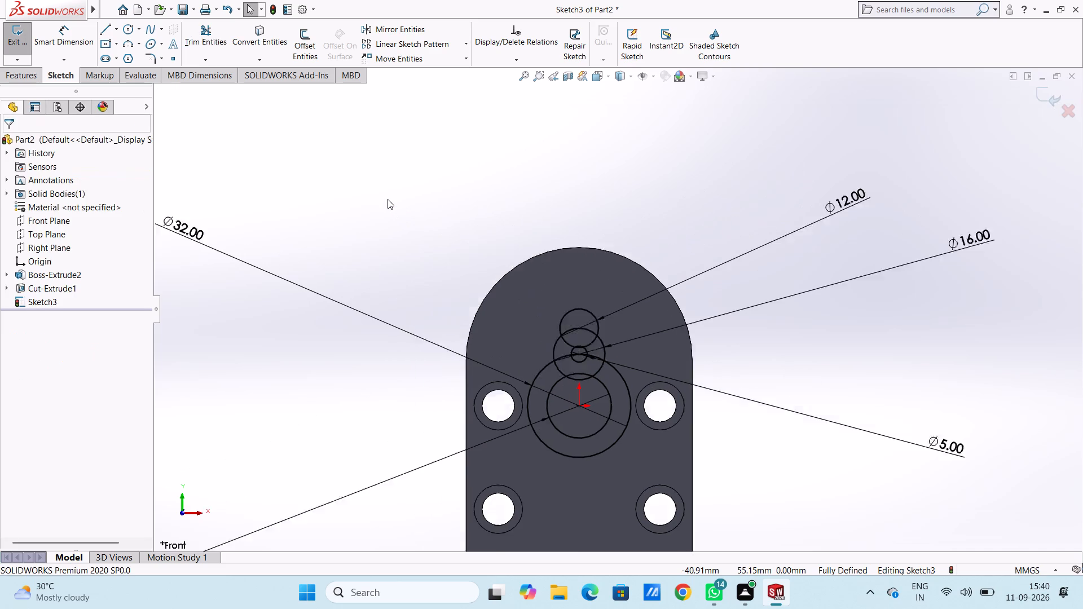
{"action": "scroll", "coordinate": [388, 199], "scroll_direction": "up", "scroll_amount": 2, "text": "ctrl"}
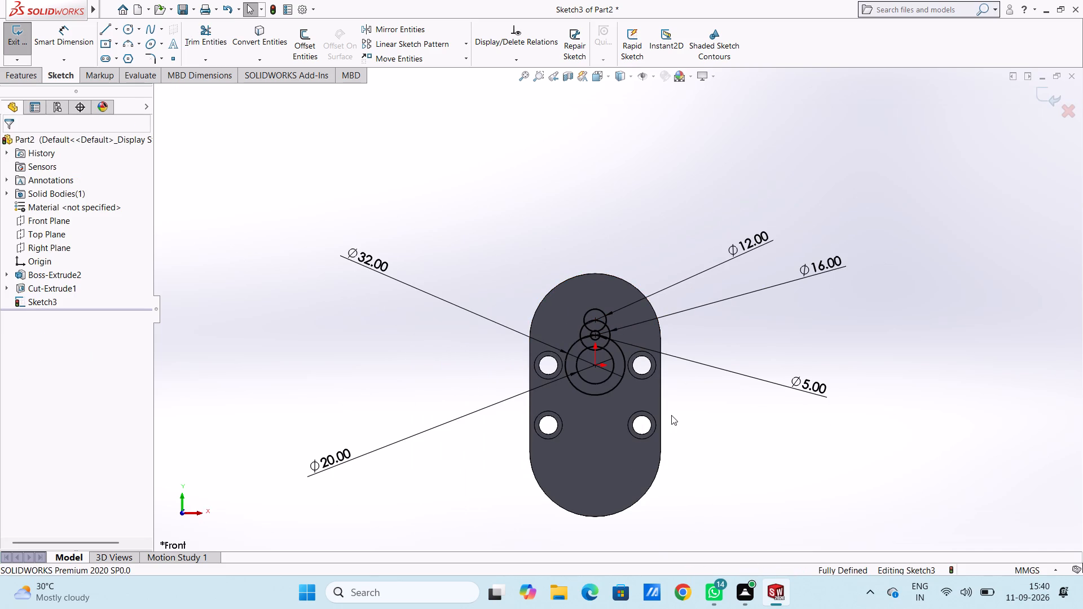
{"action": "scroll", "coordinate": [734, 412], "scroll_direction": "down", "scroll_amount": 1, "text": "ctrl"}
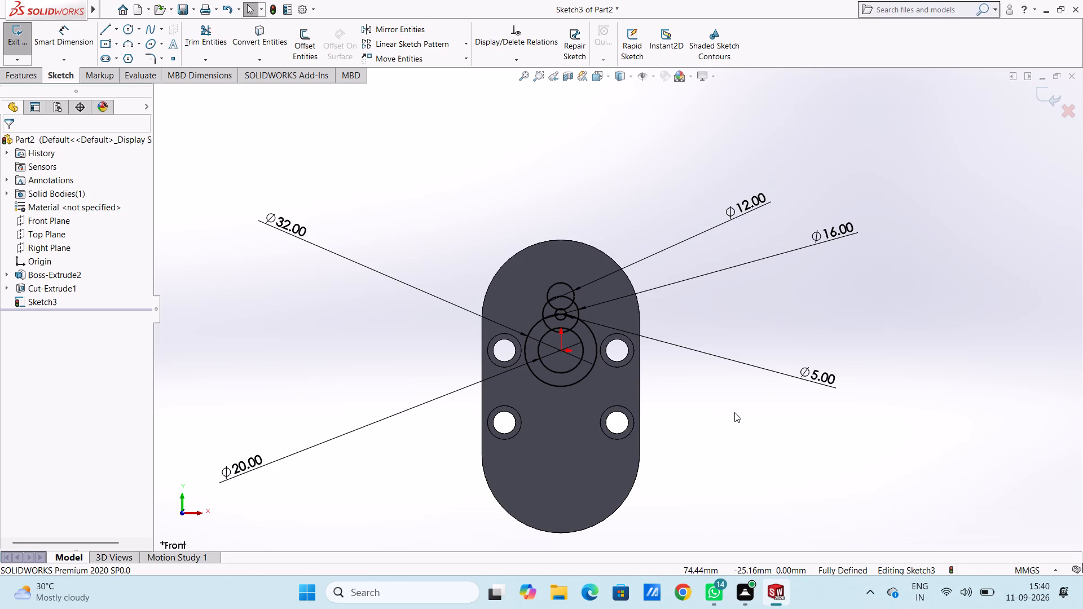
{"action": "scroll", "coordinate": [619, 357], "scroll_direction": "down", "scroll_amount": 3, "text": "ctrl"}
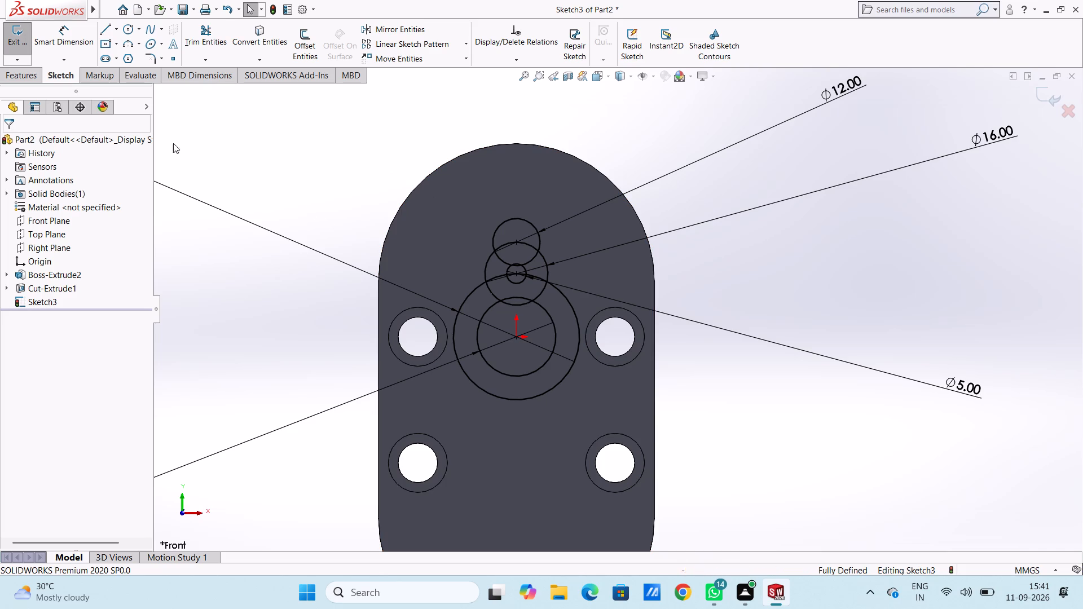
{"action": "left_click", "coordinate": [197, 38]}
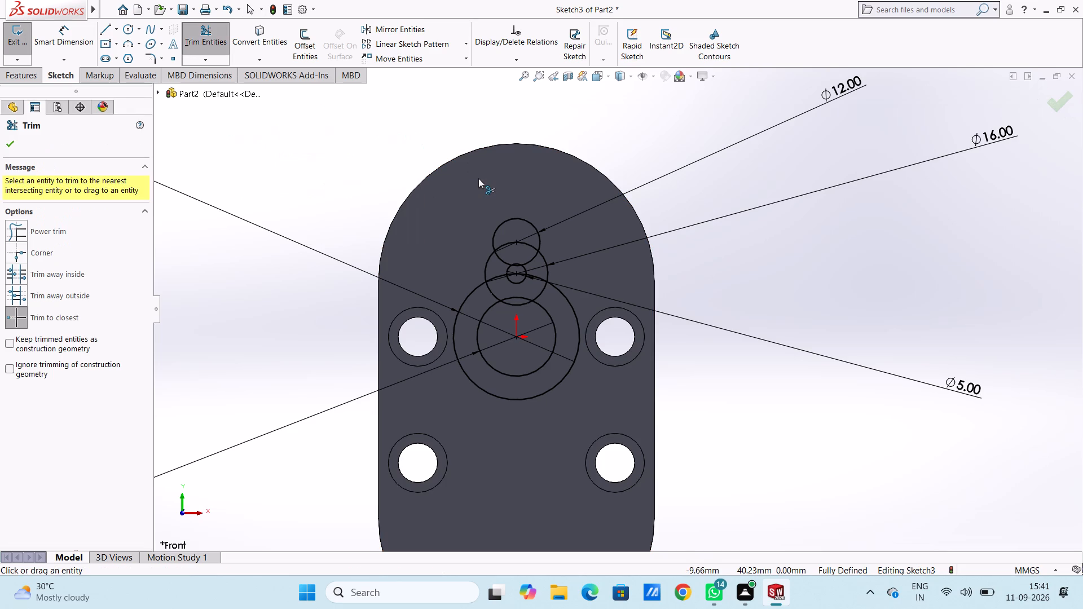
{"action": "left_click", "coordinate": [533, 259]}
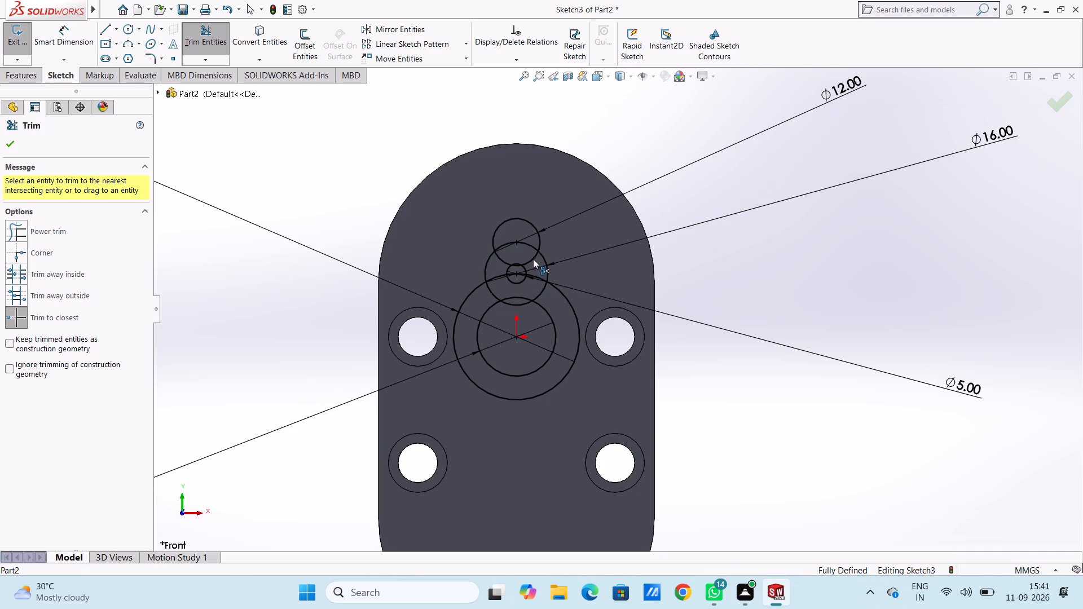
{"action": "left_click", "coordinate": [505, 259]}
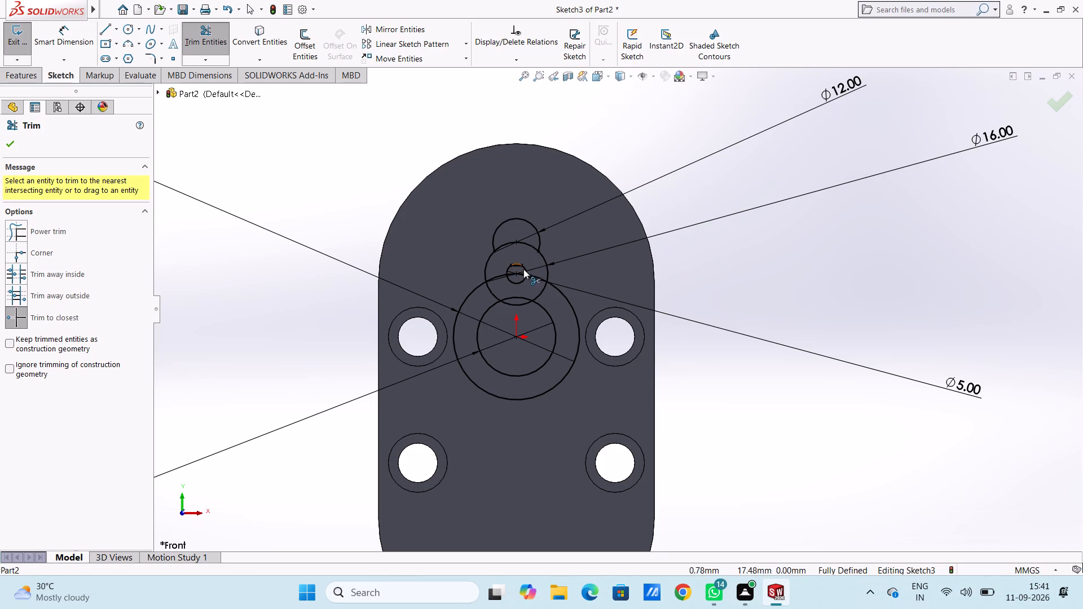
{"action": "scroll", "coordinate": [534, 262], "scroll_direction": "down", "scroll_amount": 7, "text": "ctrl"}
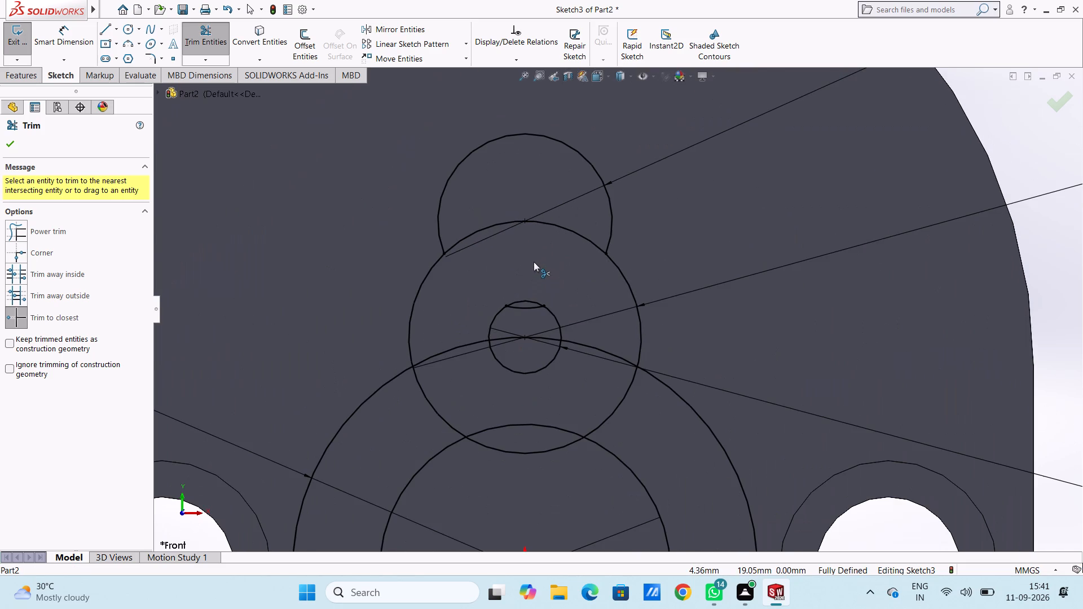
{"action": "left_click", "coordinate": [531, 307]}
{"action": "scroll", "coordinate": [570, 258], "scroll_direction": "up", "scroll_amount": 2, "text": "ctrl"}
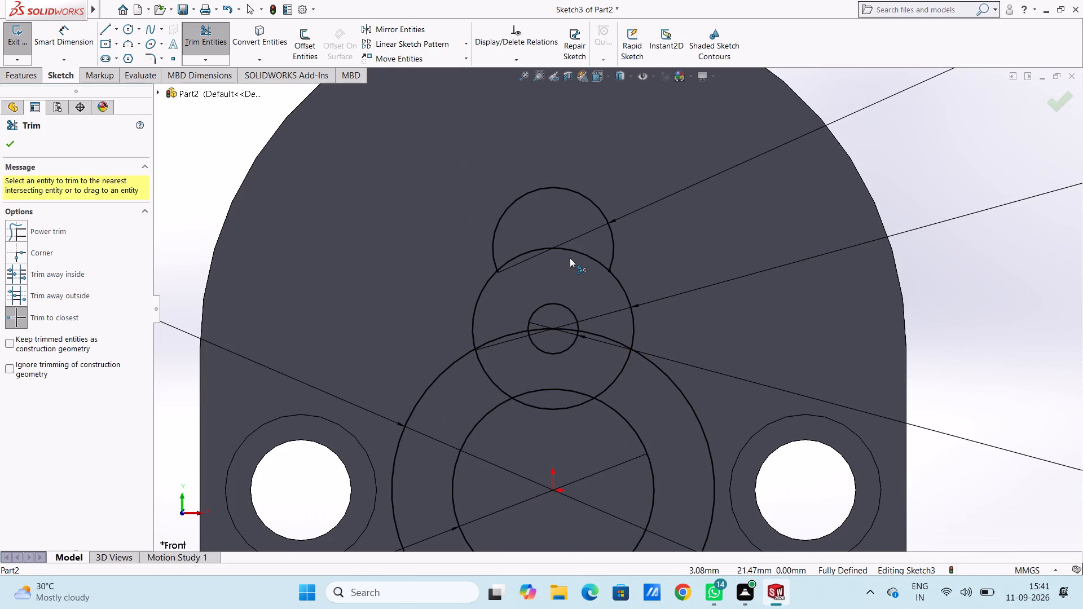
{"action": "scroll", "coordinate": [570, 258], "scroll_direction": "up", "scroll_amount": 4, "text": "ctrl"}
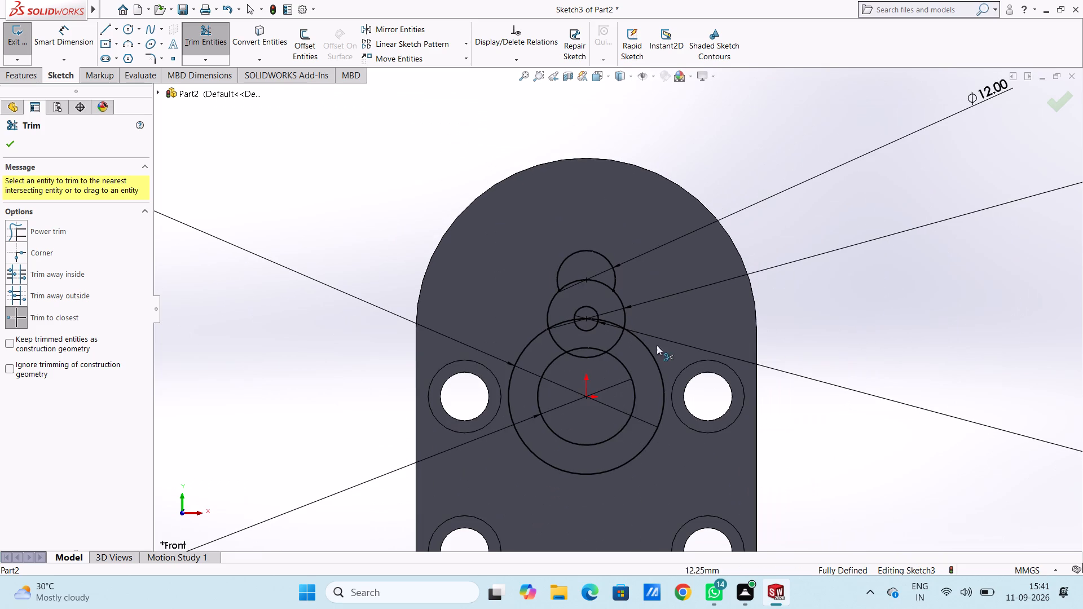
{"action": "key", "text": "Escape"}
{"action": "key", "text": "Escape"}
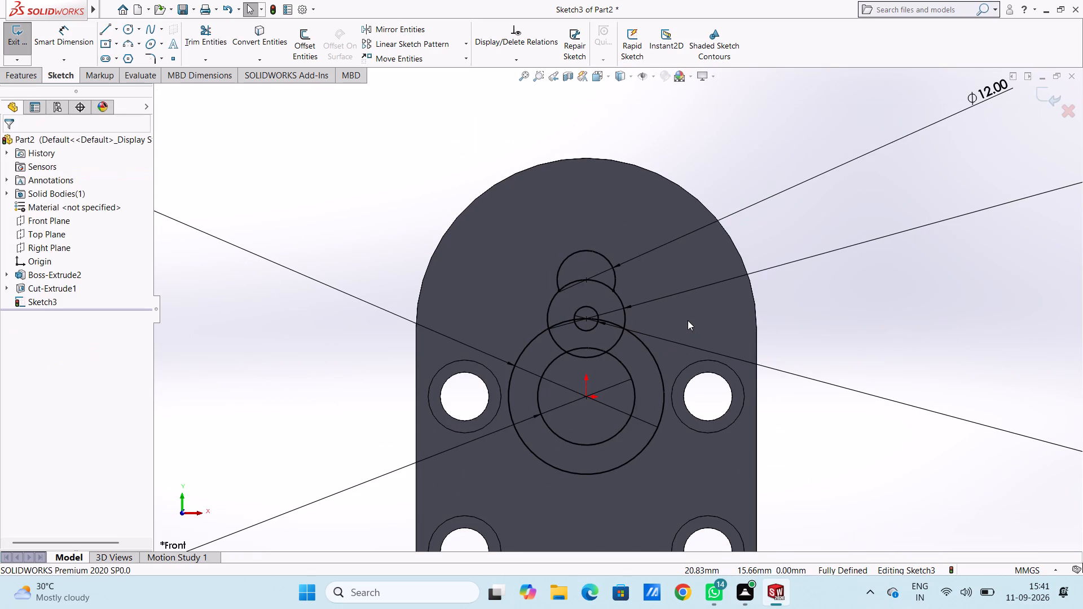
Sketch a vertical 30 mm line from the top of the 12 mm arc down to the origin.
{"action": "scroll", "coordinate": [688, 320], "scroll_direction": "down", "scroll_amount": 1, "text": "ctrl"}
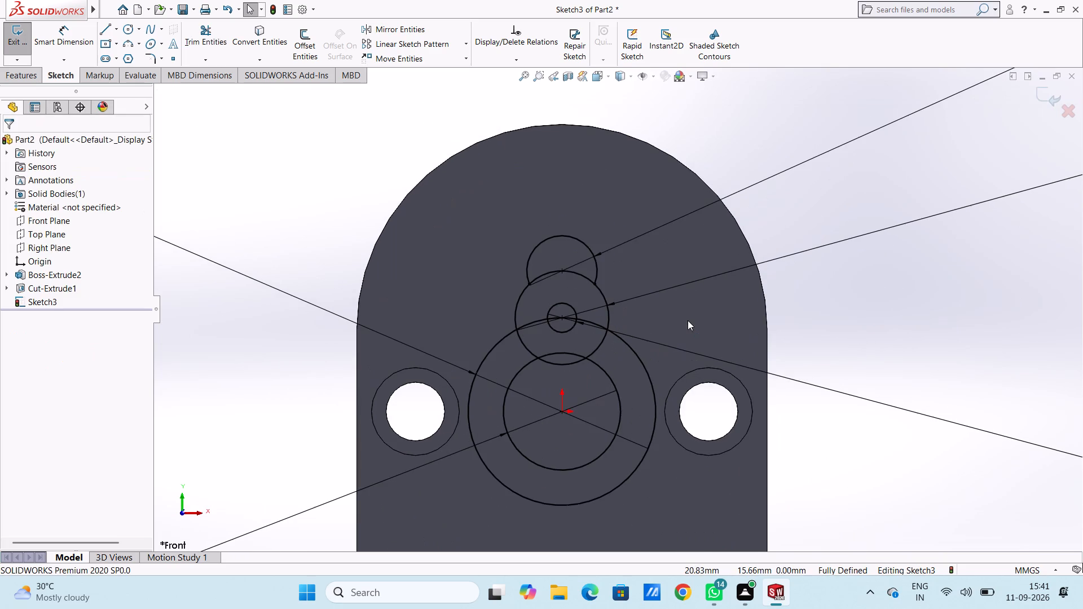
{"action": "scroll", "coordinate": [688, 320], "scroll_direction": "down", "scroll_amount": 2, "text": "ctrl"}
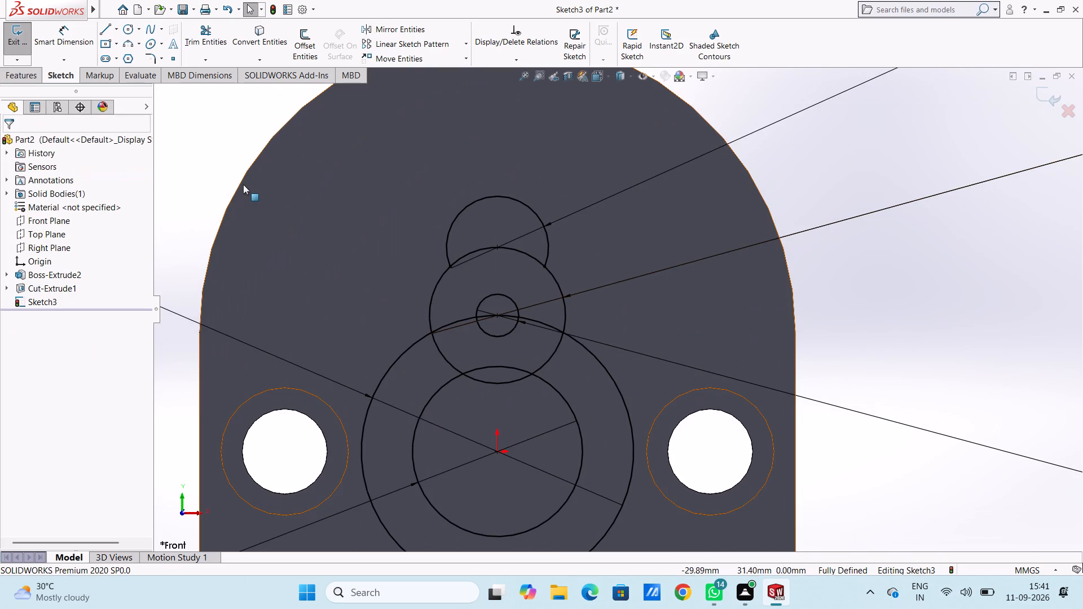
{"action": "left_click", "coordinate": [108, 32]}
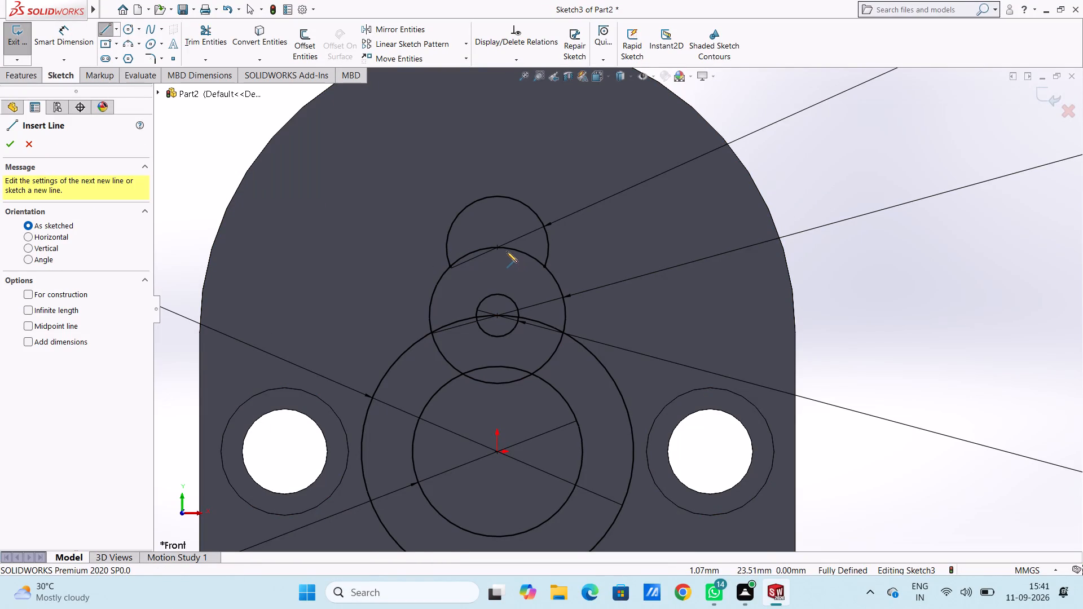
{"action": "left_click", "coordinate": [496, 196]}
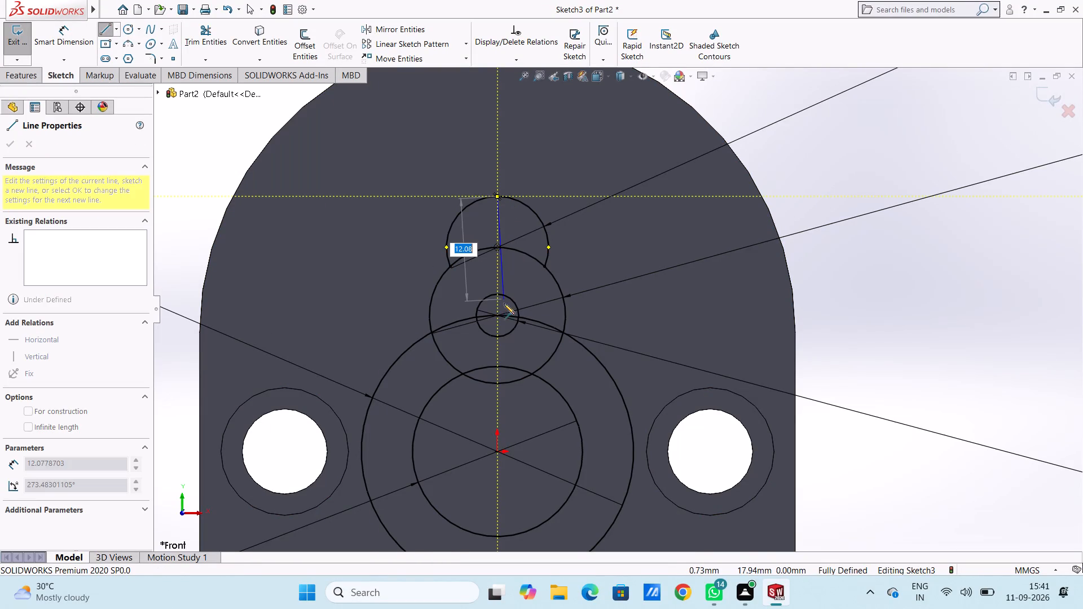
{"action": "left_click", "coordinate": [498, 452]}
{"action": "key", "text": "Escape"}
{"action": "key", "text": "Escape"}
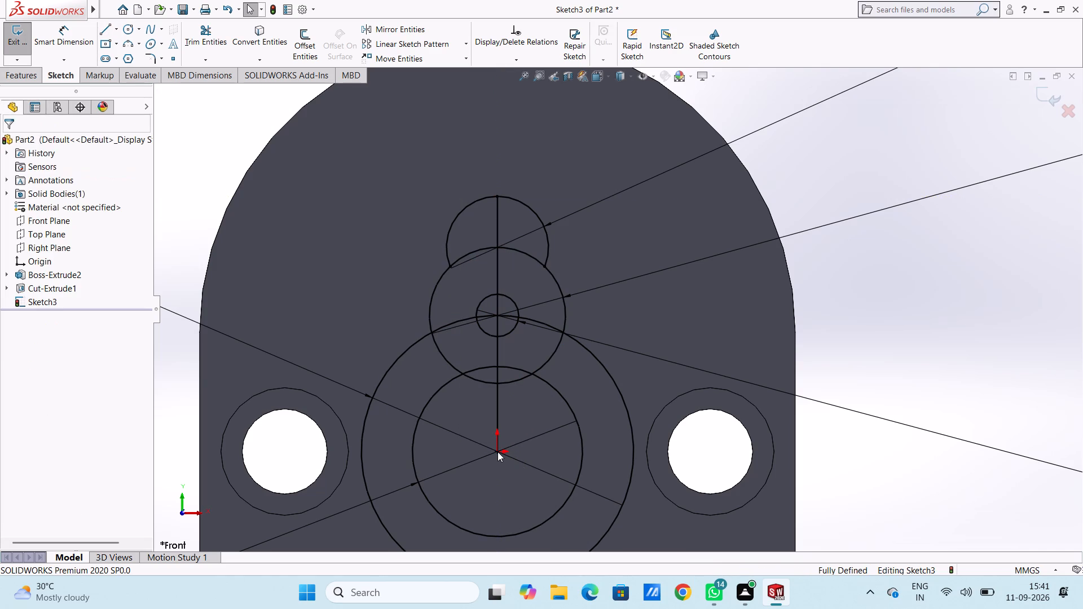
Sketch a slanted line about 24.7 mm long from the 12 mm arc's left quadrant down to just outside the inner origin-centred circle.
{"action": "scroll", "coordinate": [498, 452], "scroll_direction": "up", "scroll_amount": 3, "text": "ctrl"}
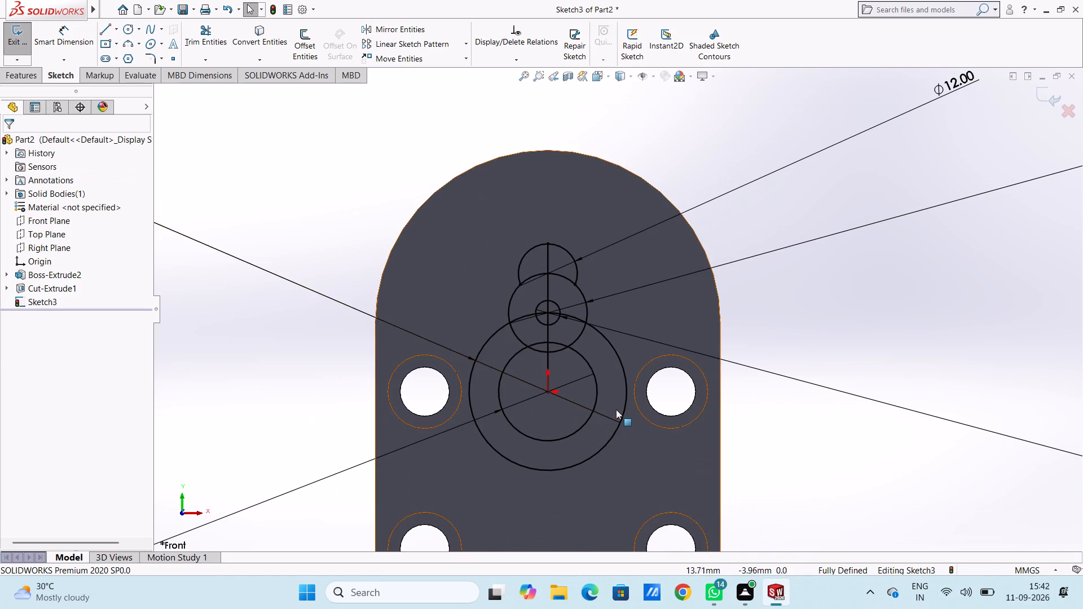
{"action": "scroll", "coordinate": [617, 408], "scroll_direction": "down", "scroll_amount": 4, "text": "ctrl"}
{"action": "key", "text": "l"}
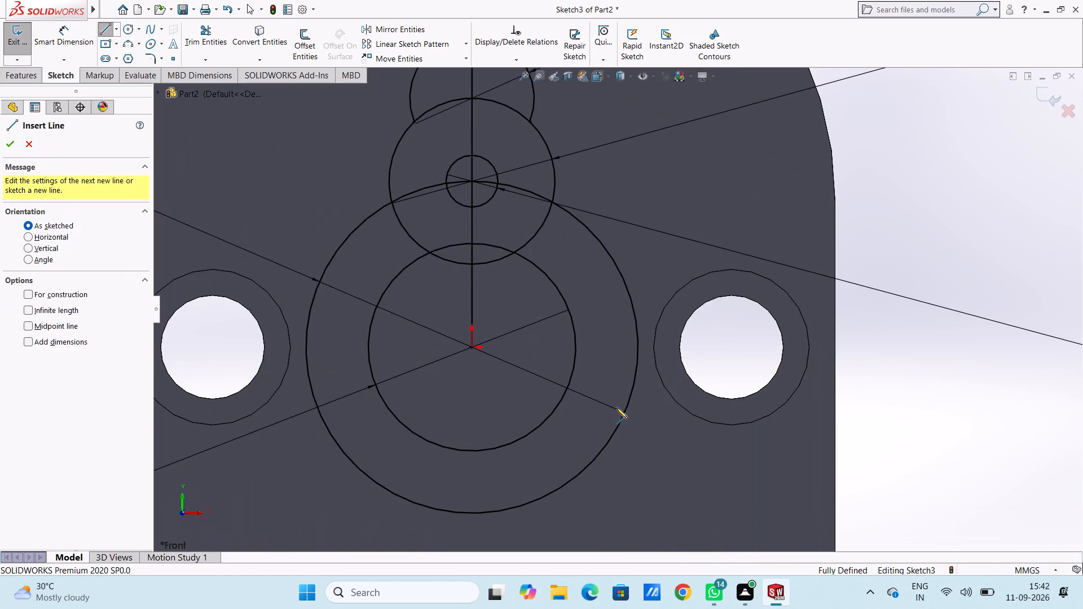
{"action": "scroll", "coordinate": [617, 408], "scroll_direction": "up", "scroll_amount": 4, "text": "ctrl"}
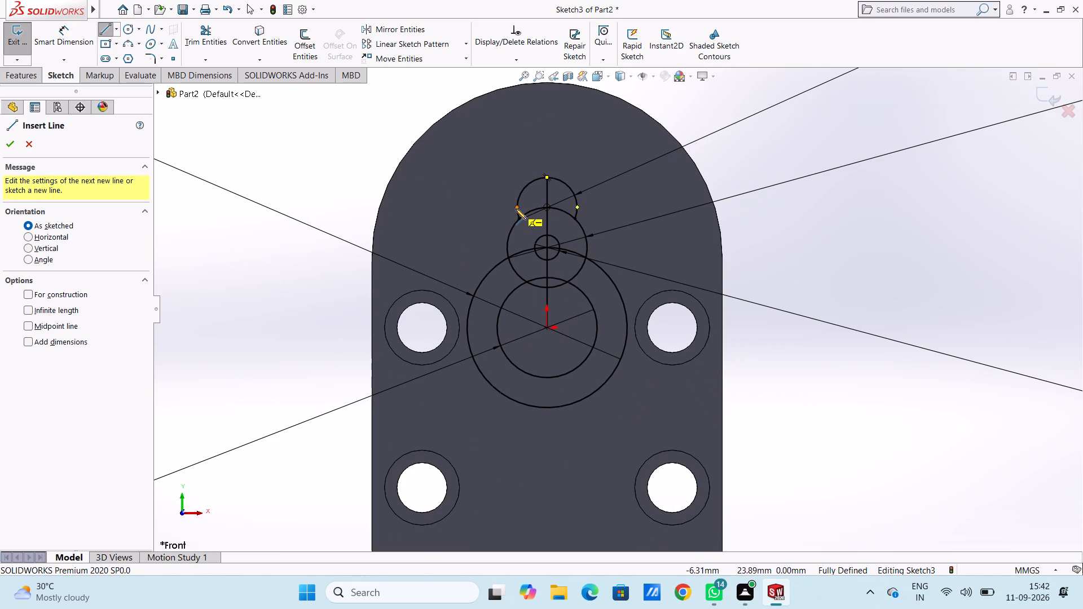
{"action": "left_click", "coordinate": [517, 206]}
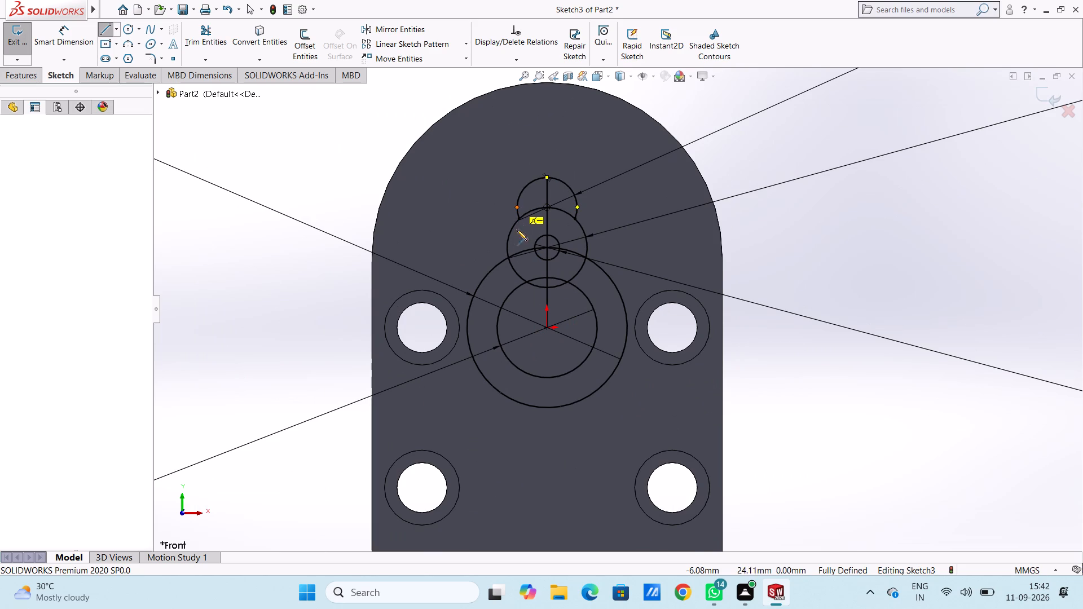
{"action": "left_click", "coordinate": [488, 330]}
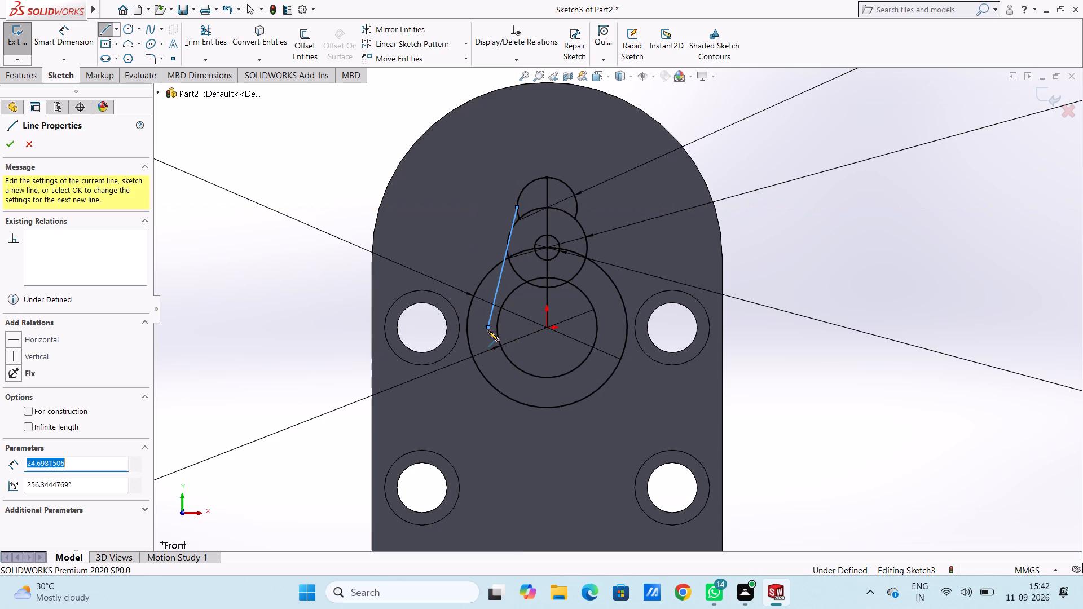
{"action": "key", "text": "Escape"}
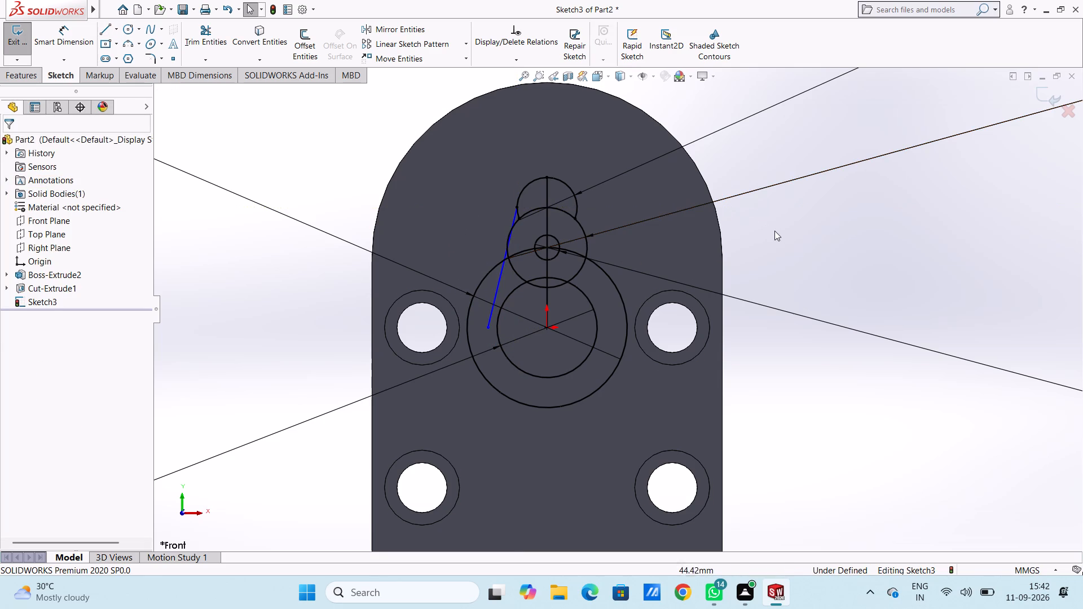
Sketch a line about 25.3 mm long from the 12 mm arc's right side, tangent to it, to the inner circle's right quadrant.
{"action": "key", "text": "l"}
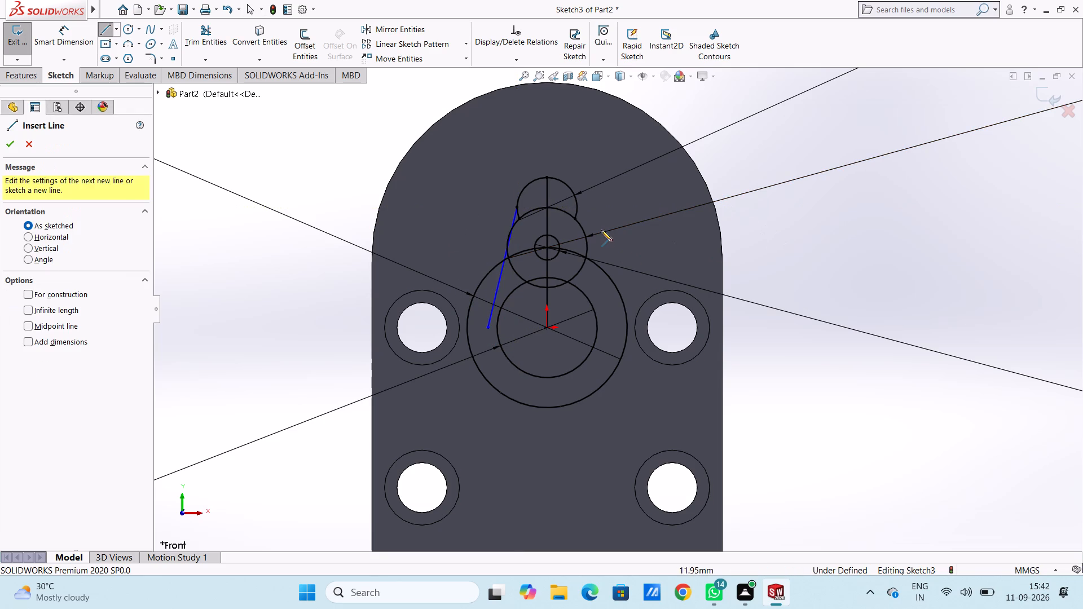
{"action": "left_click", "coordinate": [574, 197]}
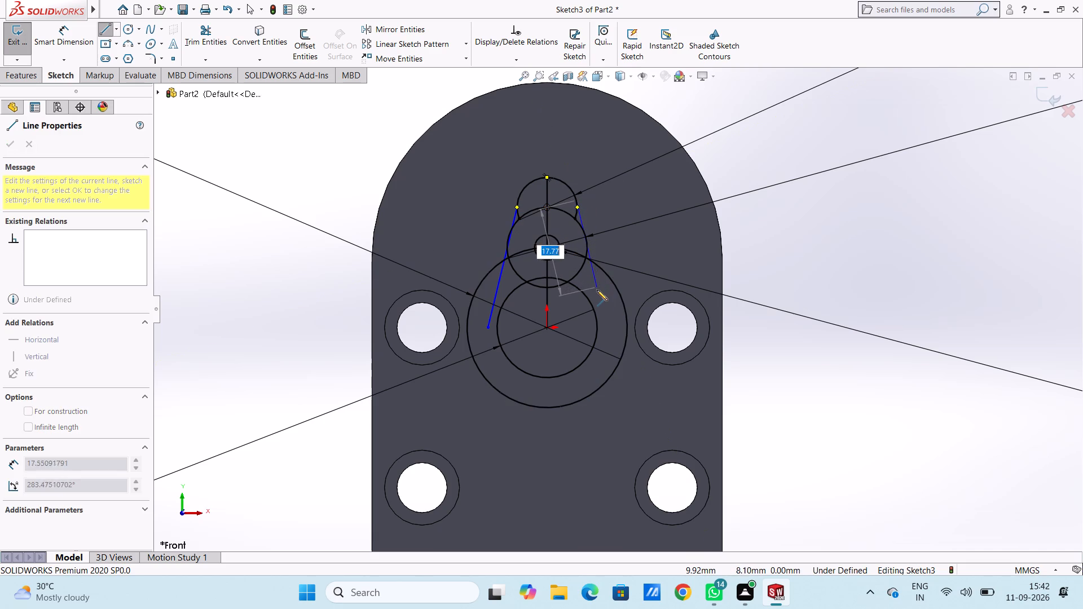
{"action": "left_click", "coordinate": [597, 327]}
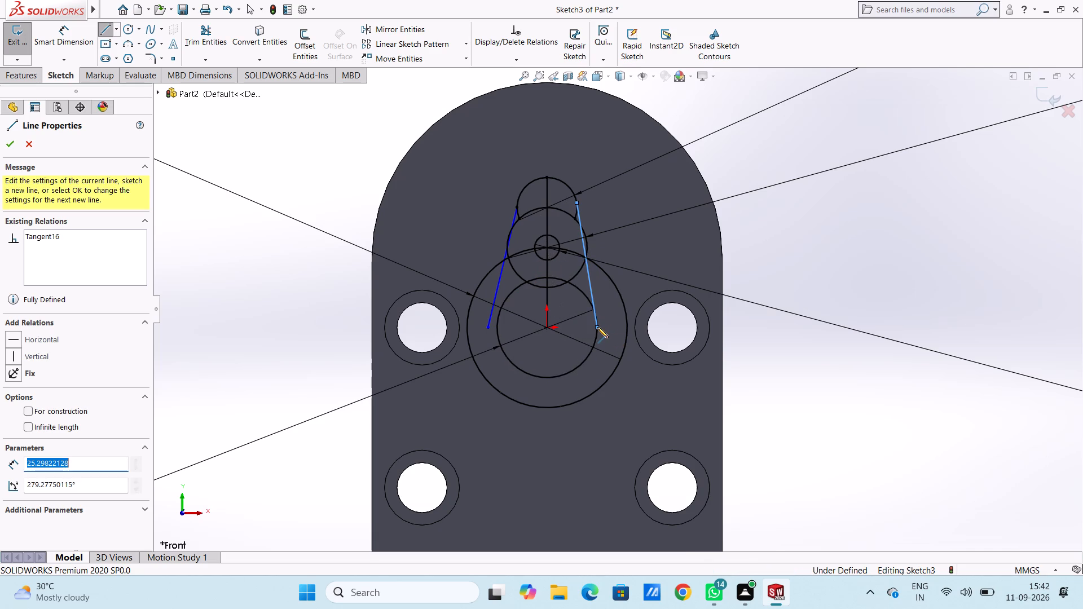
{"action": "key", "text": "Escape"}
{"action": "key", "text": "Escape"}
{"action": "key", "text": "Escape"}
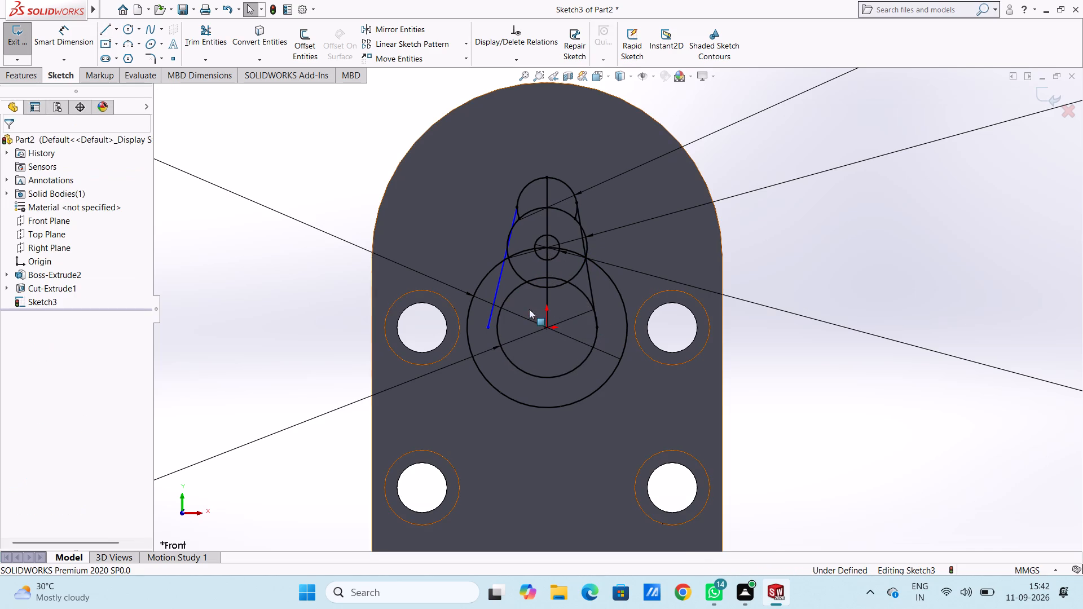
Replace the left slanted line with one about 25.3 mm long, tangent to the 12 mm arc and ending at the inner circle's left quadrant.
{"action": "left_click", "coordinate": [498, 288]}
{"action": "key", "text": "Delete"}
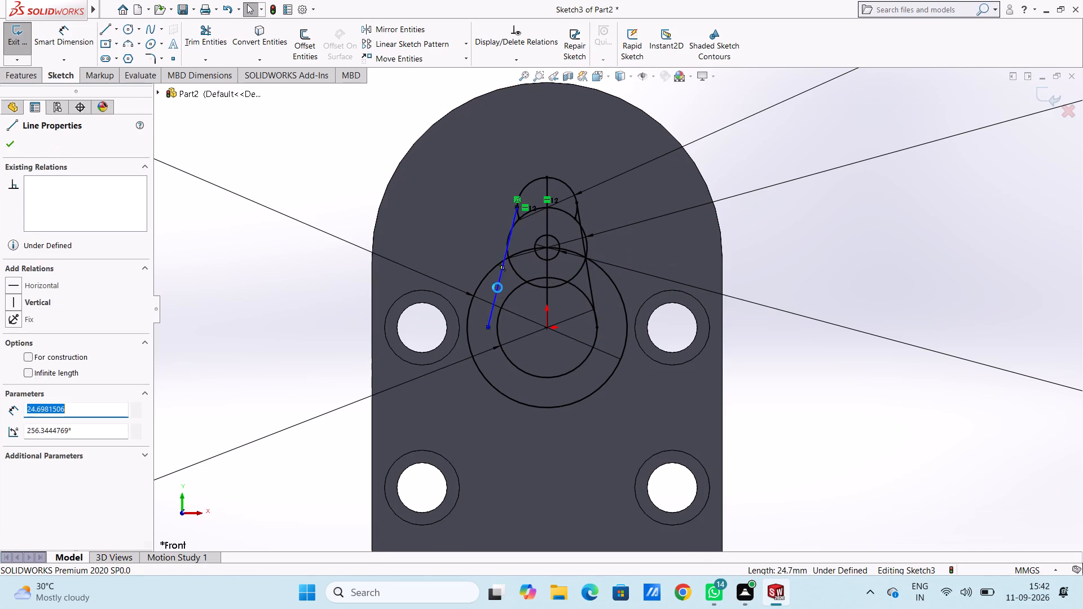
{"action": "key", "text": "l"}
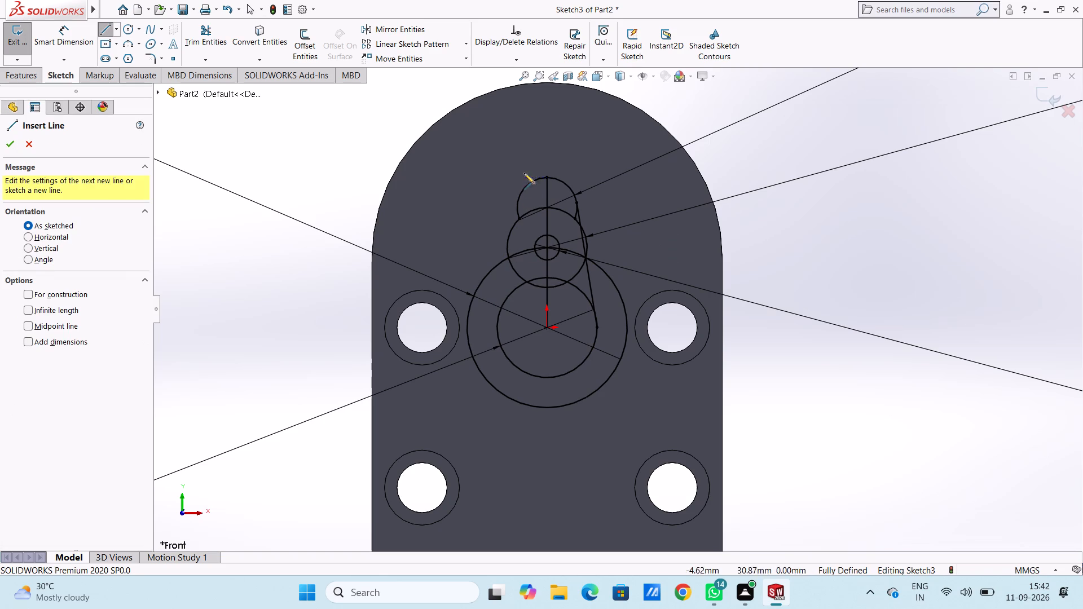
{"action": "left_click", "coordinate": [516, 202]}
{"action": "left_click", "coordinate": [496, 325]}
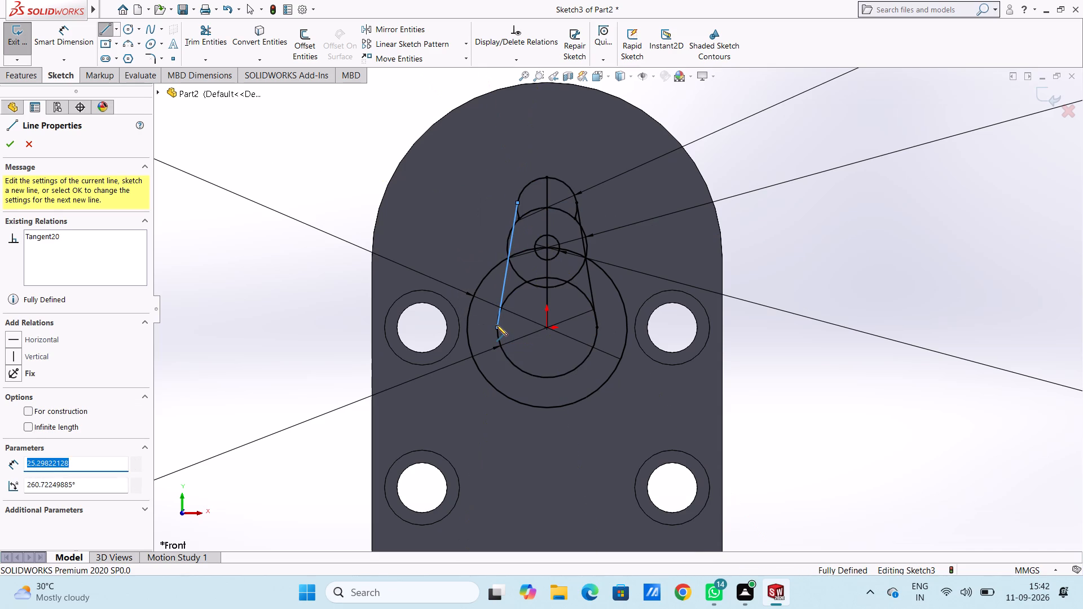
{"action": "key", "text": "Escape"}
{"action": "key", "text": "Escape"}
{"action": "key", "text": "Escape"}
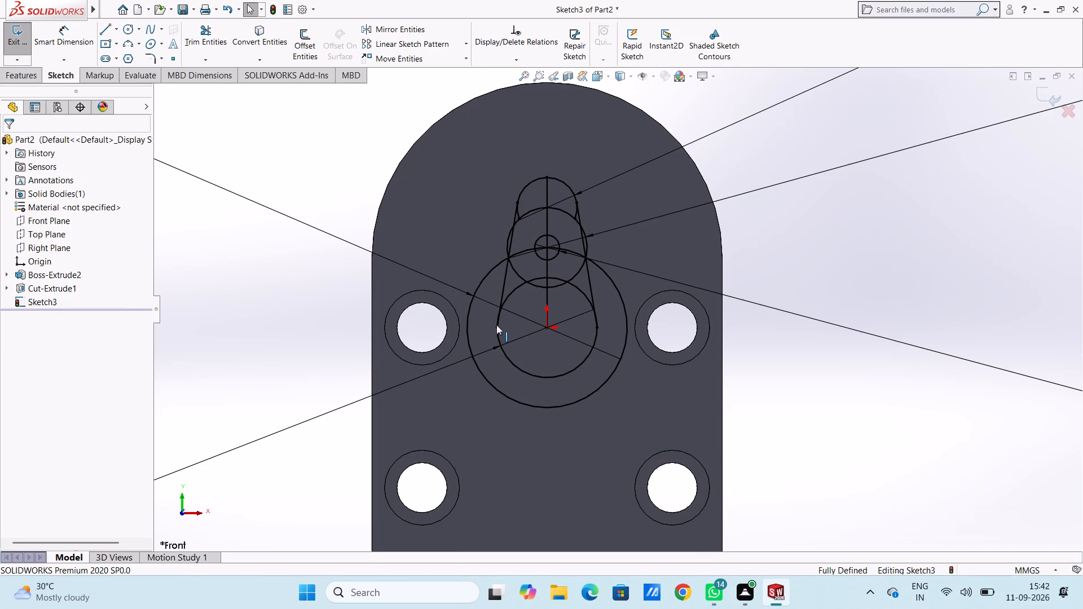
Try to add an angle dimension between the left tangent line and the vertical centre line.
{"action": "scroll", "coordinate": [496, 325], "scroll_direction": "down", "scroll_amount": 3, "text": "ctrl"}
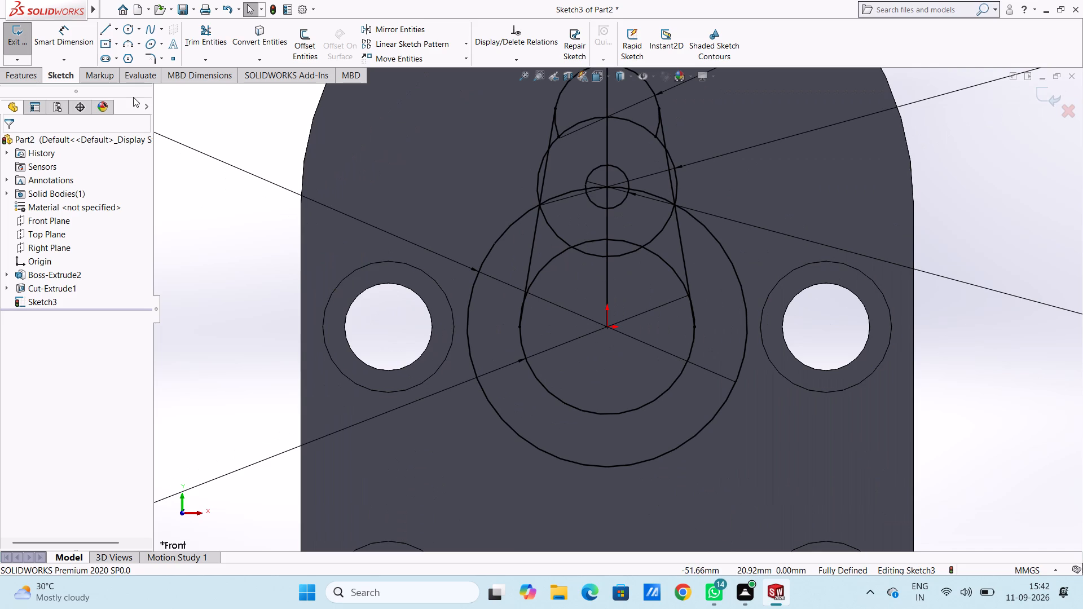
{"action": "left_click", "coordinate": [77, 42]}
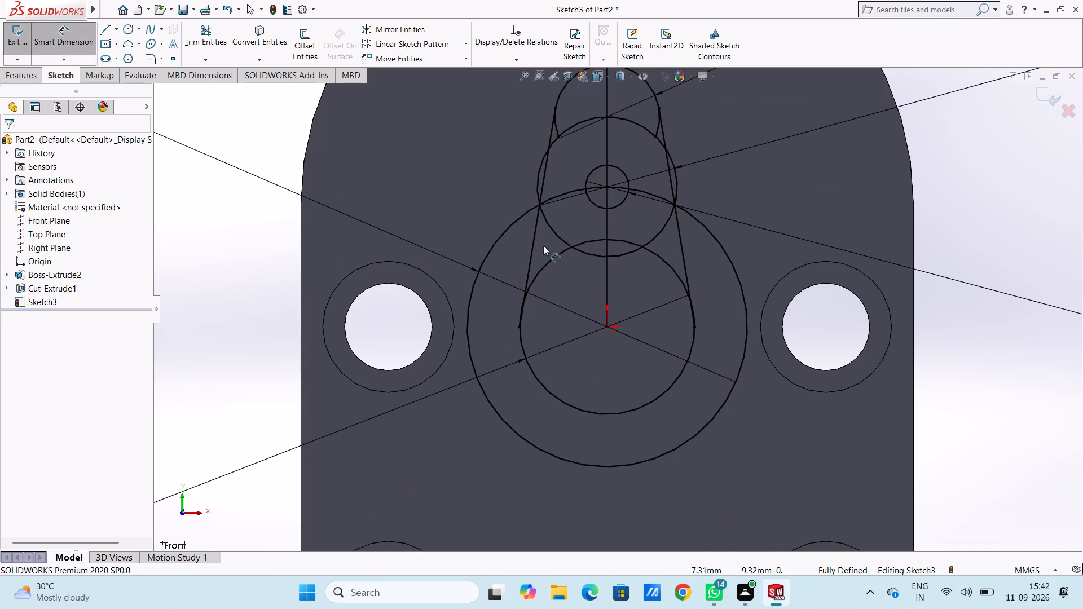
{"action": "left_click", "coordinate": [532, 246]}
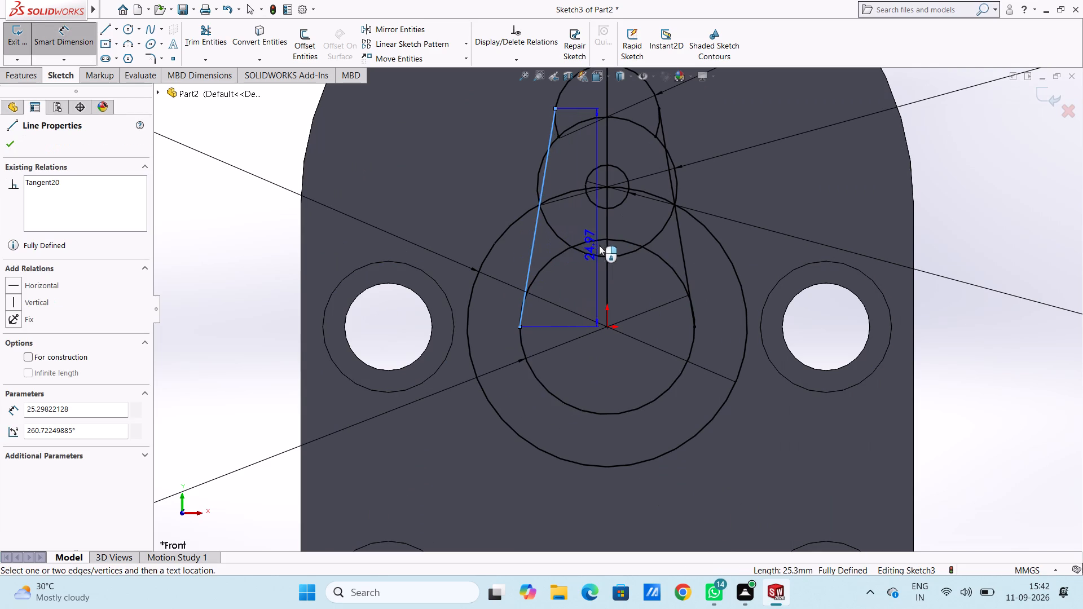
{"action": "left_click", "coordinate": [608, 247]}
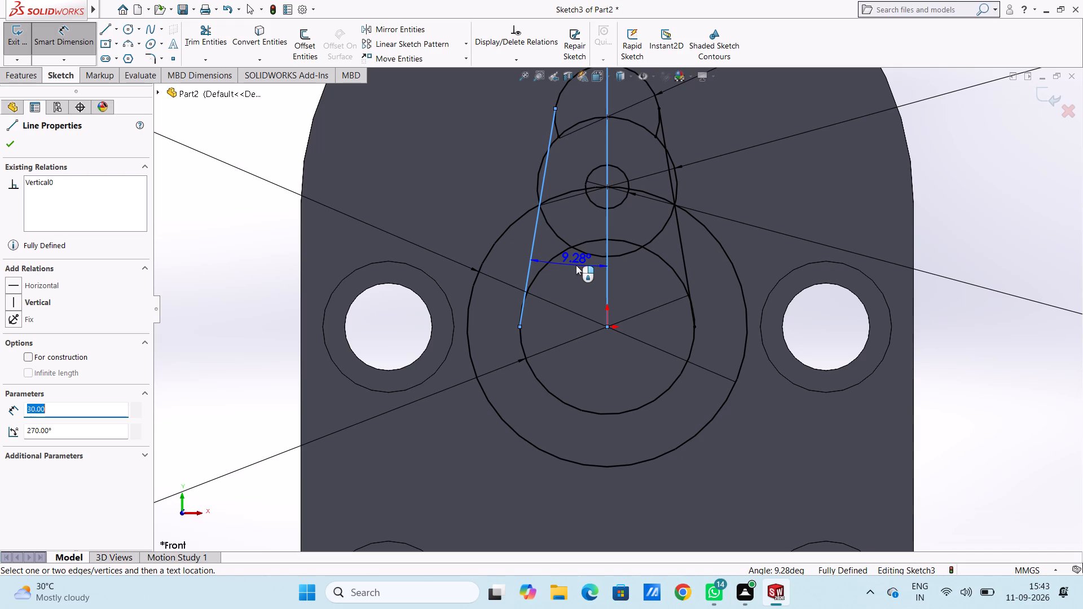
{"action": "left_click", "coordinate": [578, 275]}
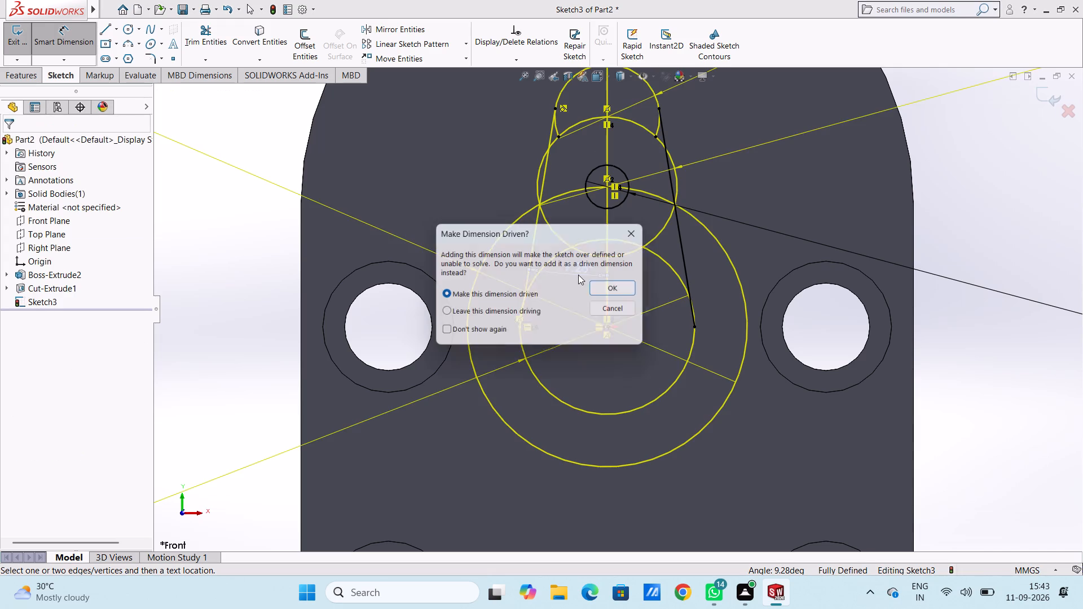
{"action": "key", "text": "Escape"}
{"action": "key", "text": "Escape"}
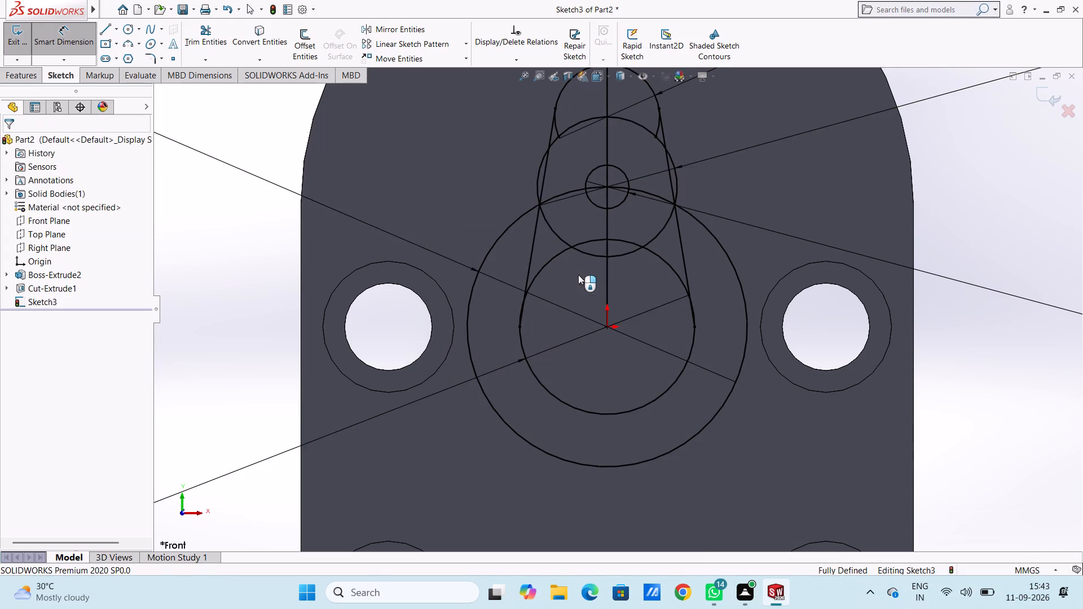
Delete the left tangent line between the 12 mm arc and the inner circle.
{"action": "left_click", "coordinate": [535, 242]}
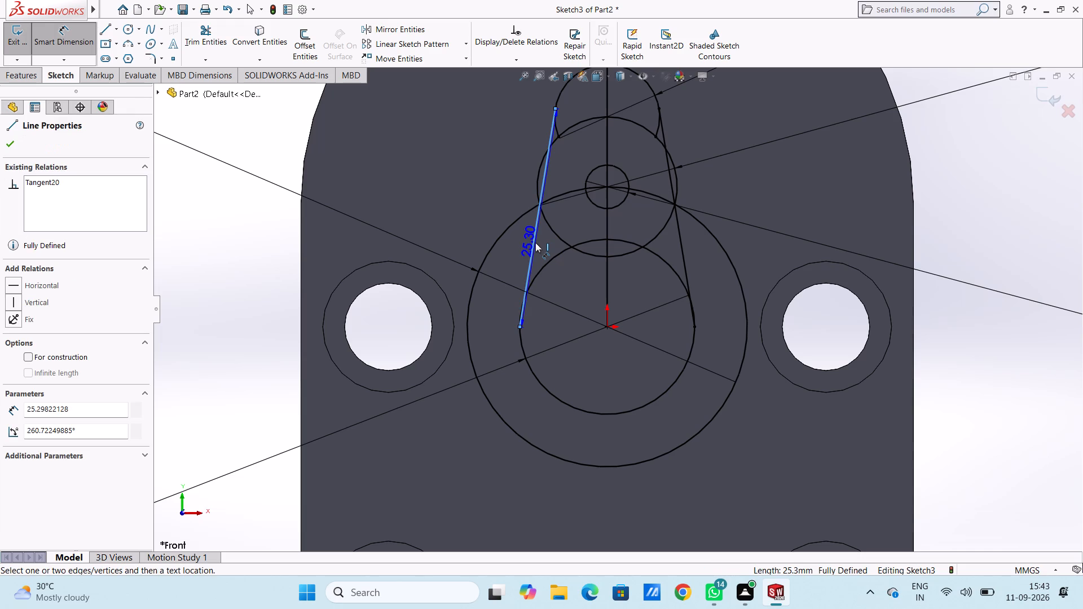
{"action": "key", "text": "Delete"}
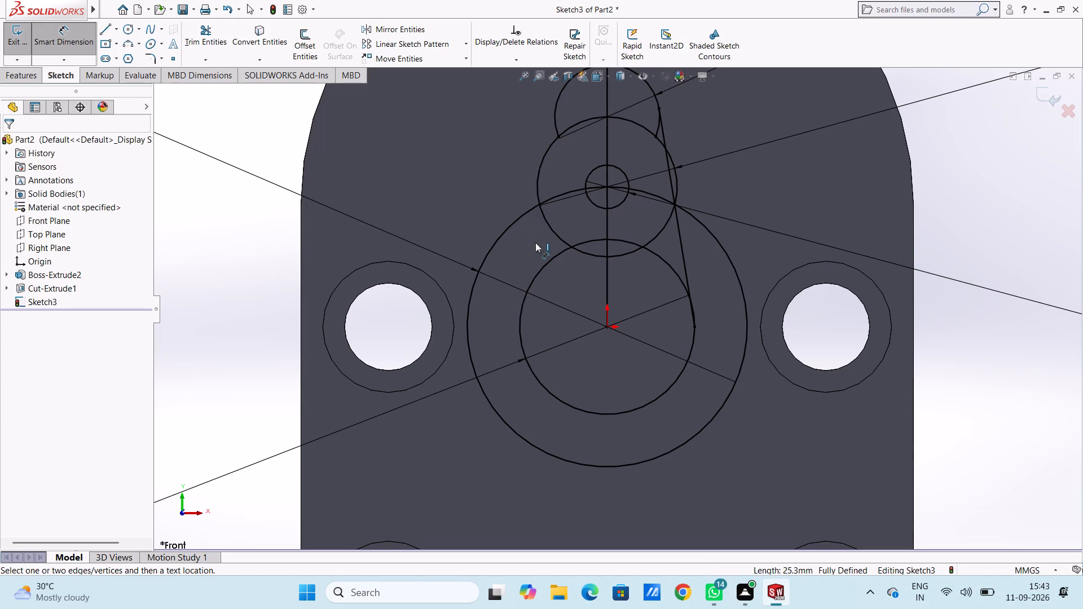
Sketch a slanted line about 22.9 mm long from the left side of the 12 mm arc to the outer origin-centred circle.
{"action": "key", "text": "l"}
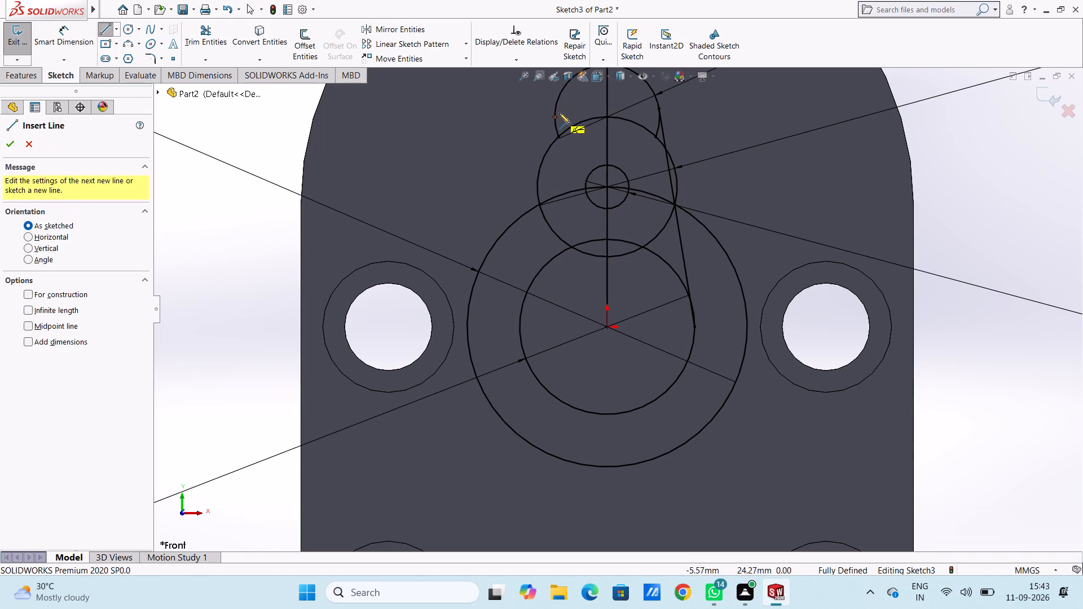
{"action": "left_click", "coordinate": [555, 110]}
{"action": "left_click", "coordinate": [470, 290]}
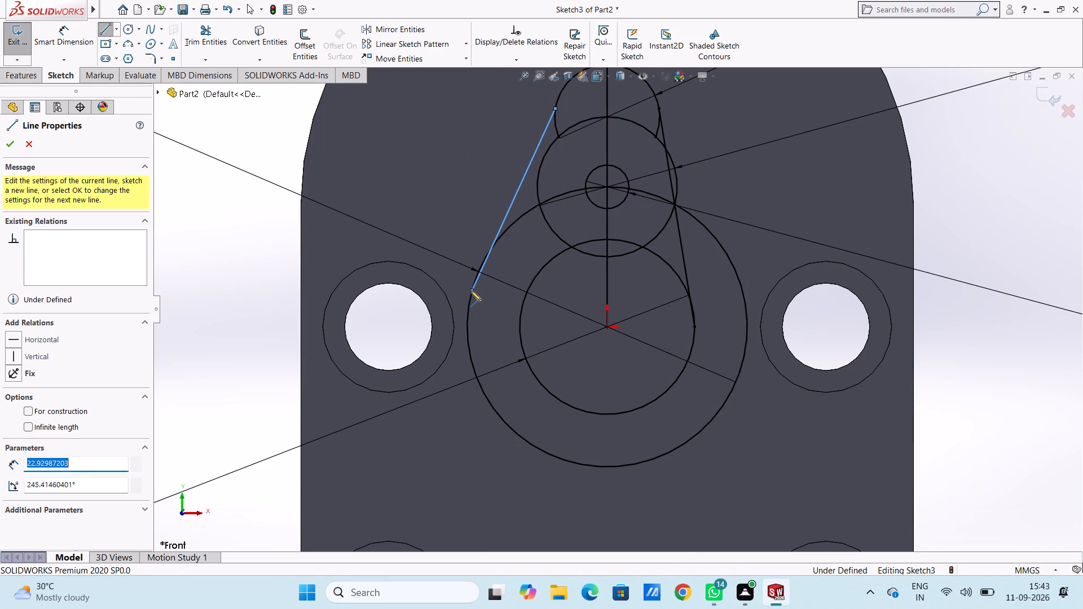
{"action": "key", "text": "Escape"}
{"action": "key", "text": "Escape"}
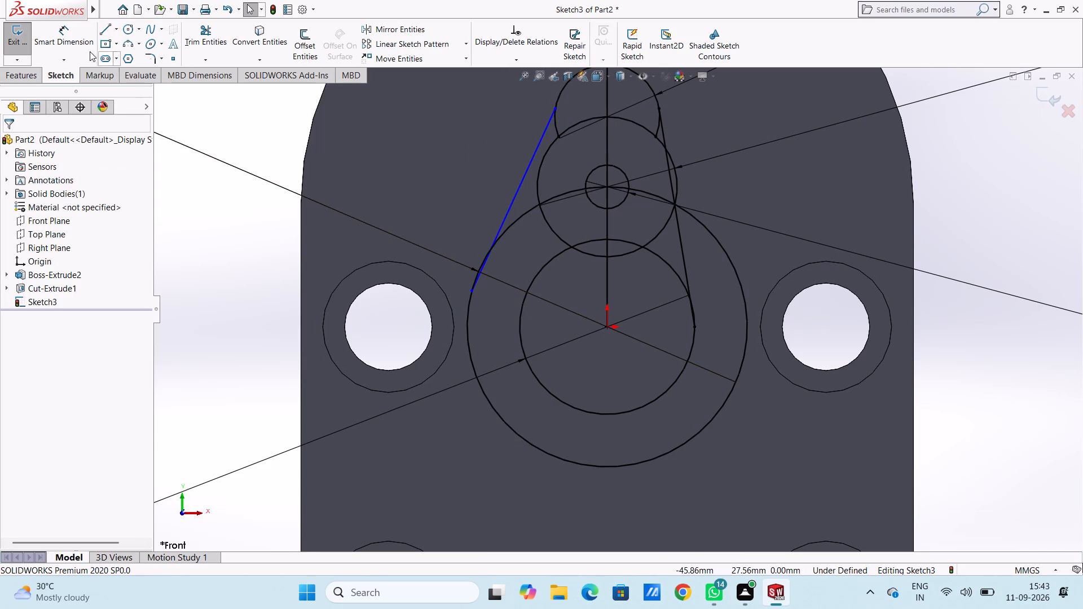
Add a 15° angle dimension between the left slanted line and the vertical centre line.
{"action": "left_click", "coordinate": [73, 41]}
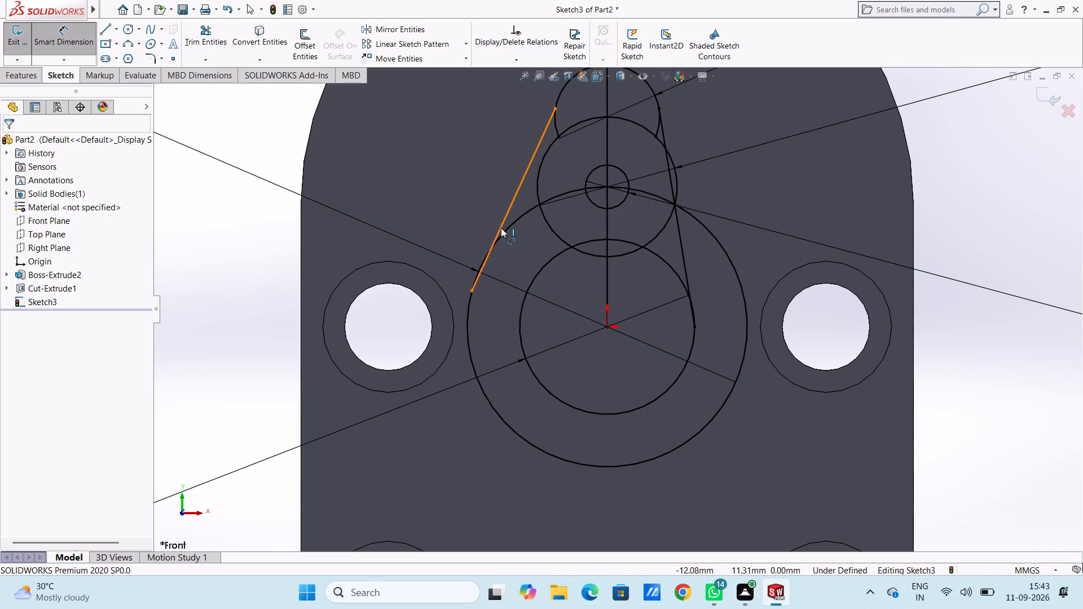
{"action": "left_click", "coordinate": [501, 228]}
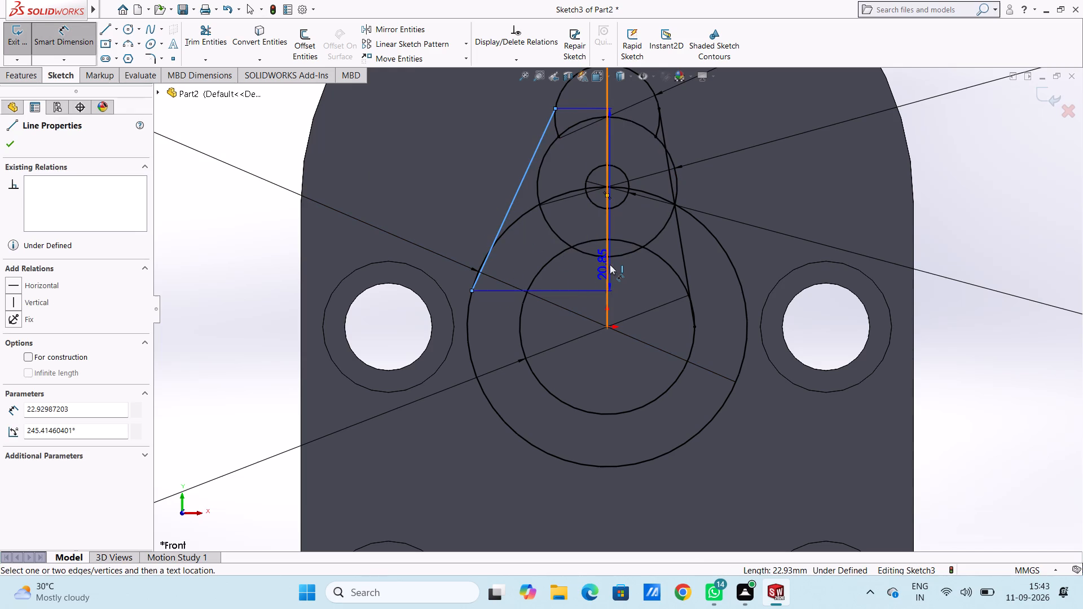
{"action": "left_click", "coordinate": [606, 264]}
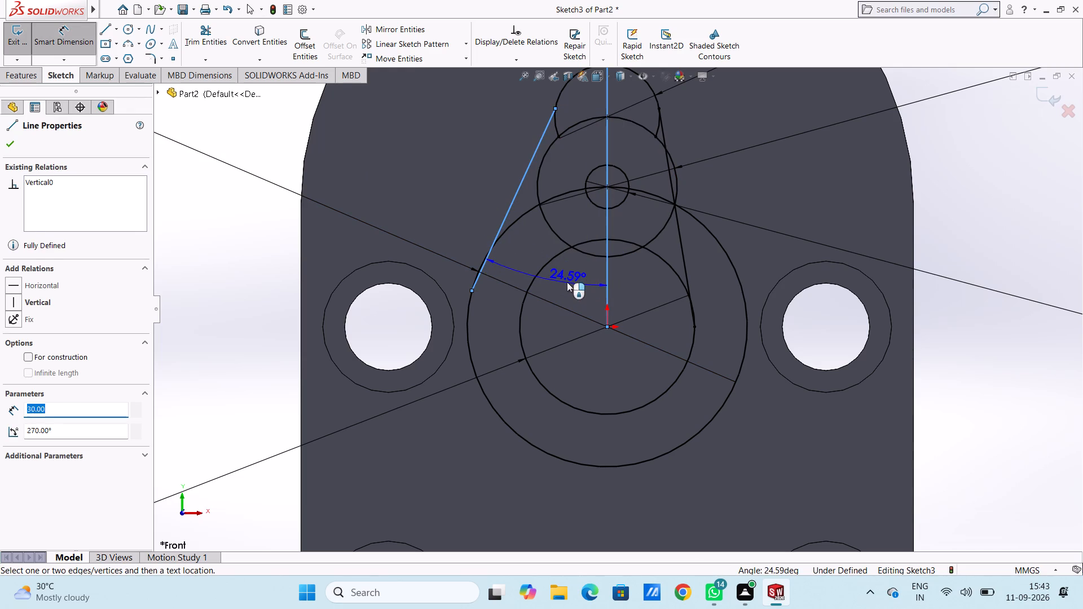
{"action": "left_click", "coordinate": [567, 282]}
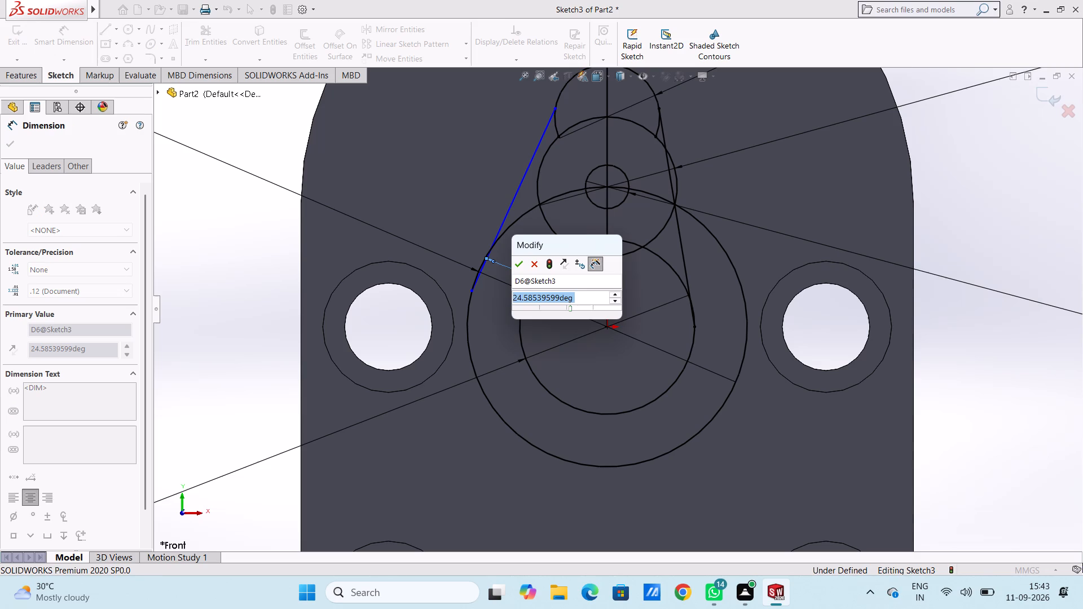
{"action": "type", "text": "15"}
{"action": "key", "text": "Return"}
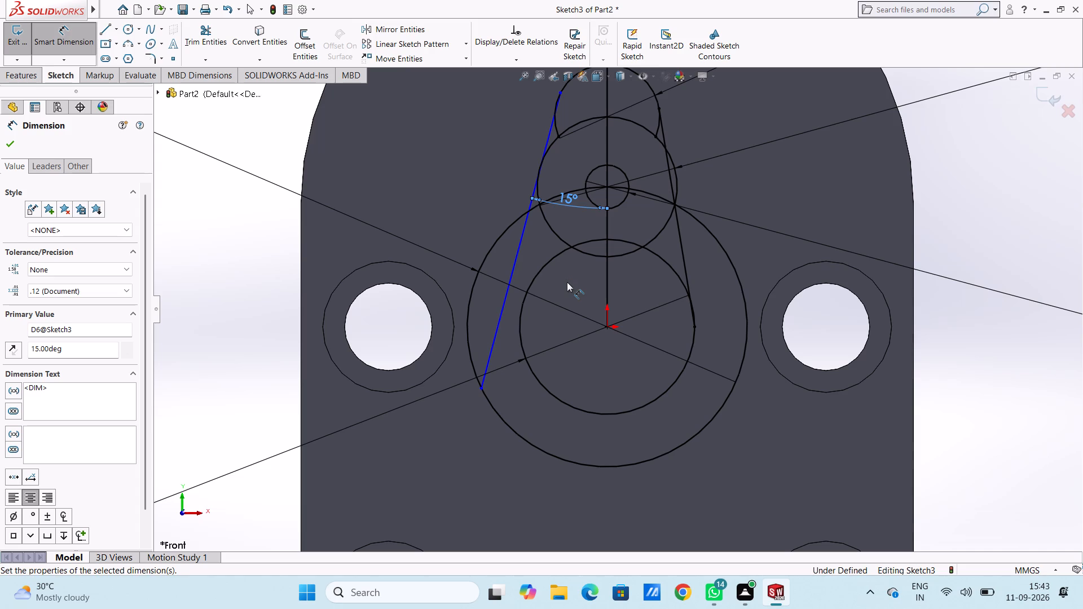
{"action": "key", "text": "Escape"}
{"action": "key", "text": "Escape"}
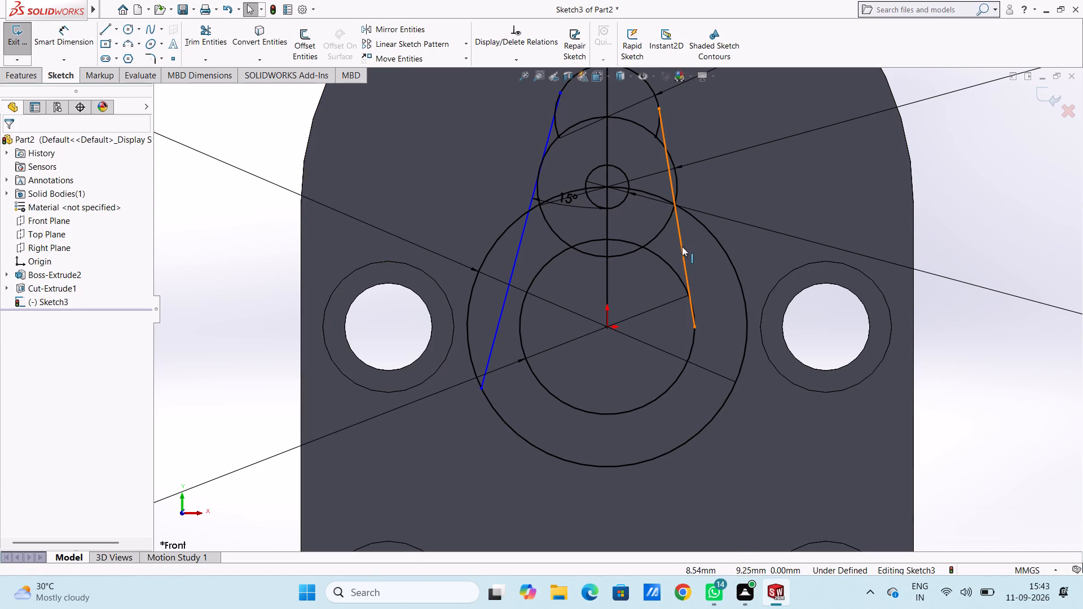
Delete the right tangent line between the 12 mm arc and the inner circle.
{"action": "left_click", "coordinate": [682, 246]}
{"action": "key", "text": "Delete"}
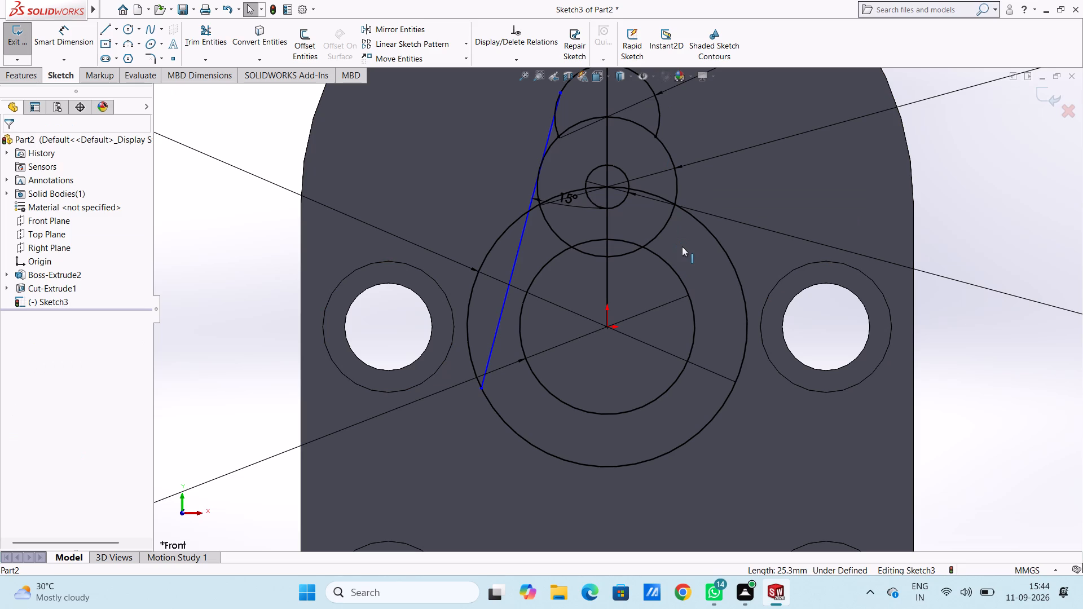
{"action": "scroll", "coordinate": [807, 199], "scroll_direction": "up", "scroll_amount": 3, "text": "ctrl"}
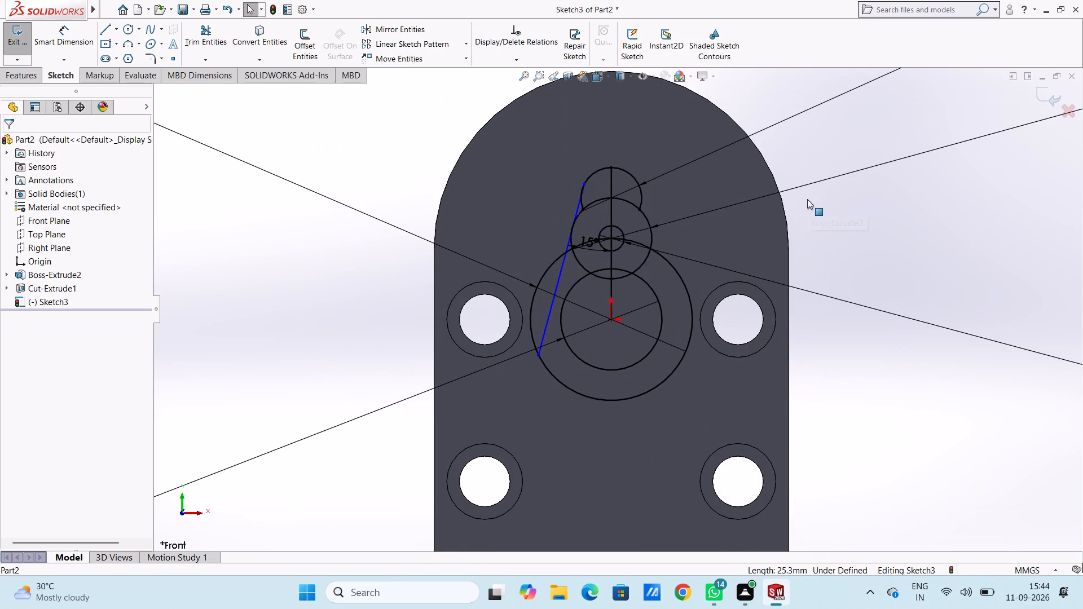
Sketch a slanted line about 17.2 mm long from the right side of the 12 mm arc to the outer origin-centred circle.
{"action": "key", "text": "l"}
{"action": "scroll", "coordinate": [807, 199], "scroll_direction": "down", "scroll_amount": 2, "text": "ctrl"}
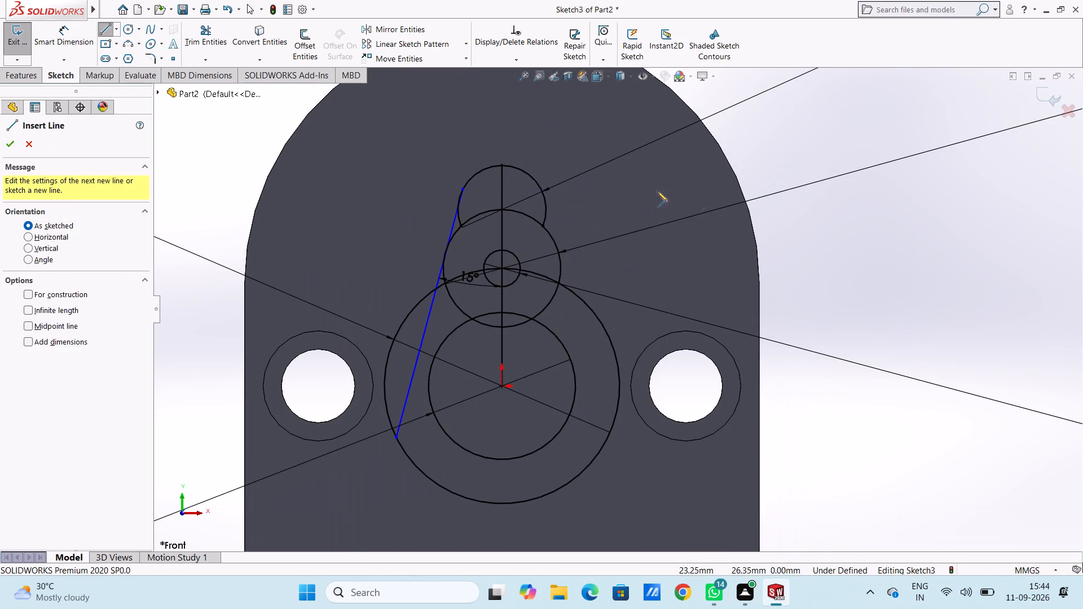
{"action": "left_click", "coordinate": [540, 189]}
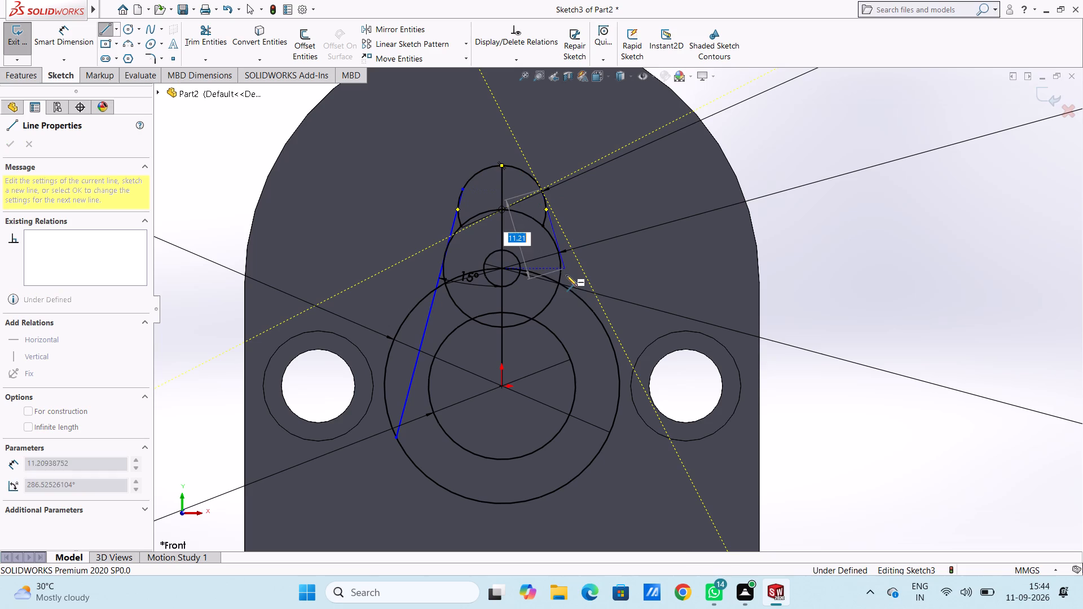
{"action": "left_click", "coordinate": [589, 306]}
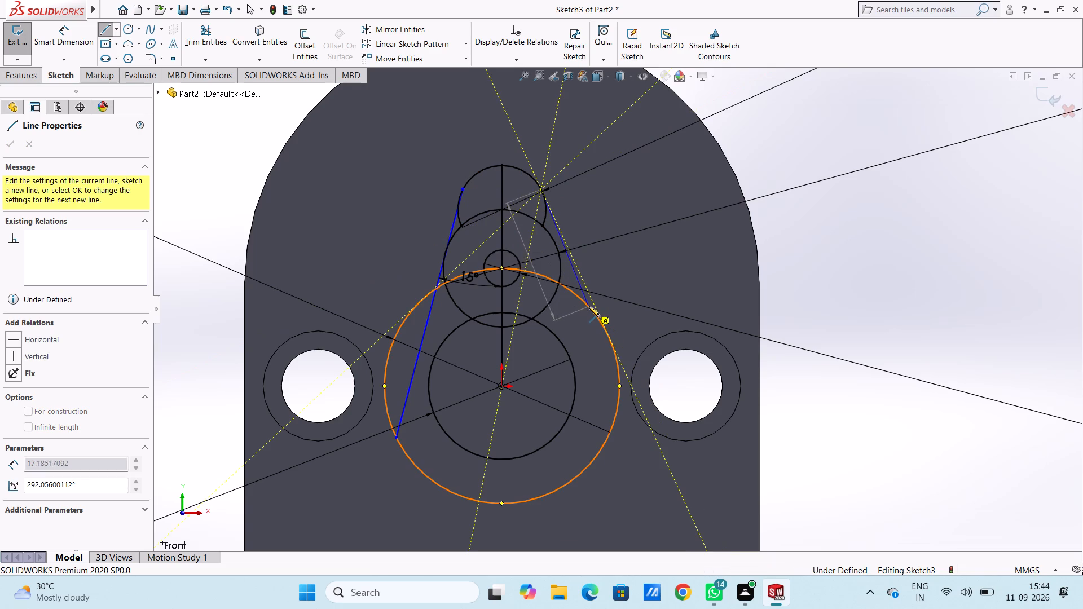
{"action": "key", "text": "Escape"}
{"action": "key", "text": "Escape"}
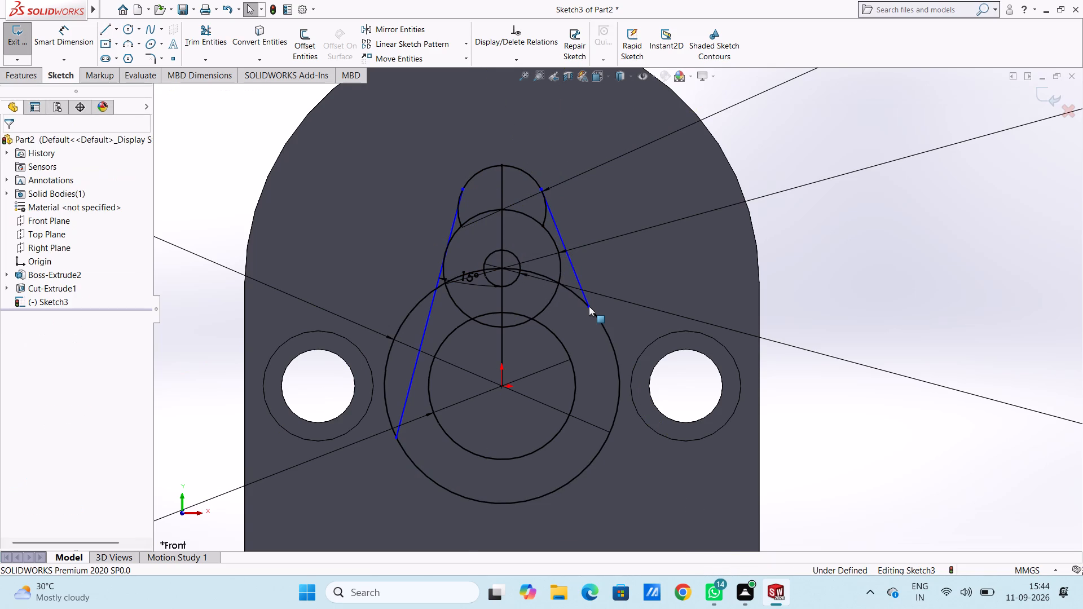
Add a 15° angle dimension between the right slanted line and the vertical centre line.
{"action": "left_click", "coordinate": [56, 36]}
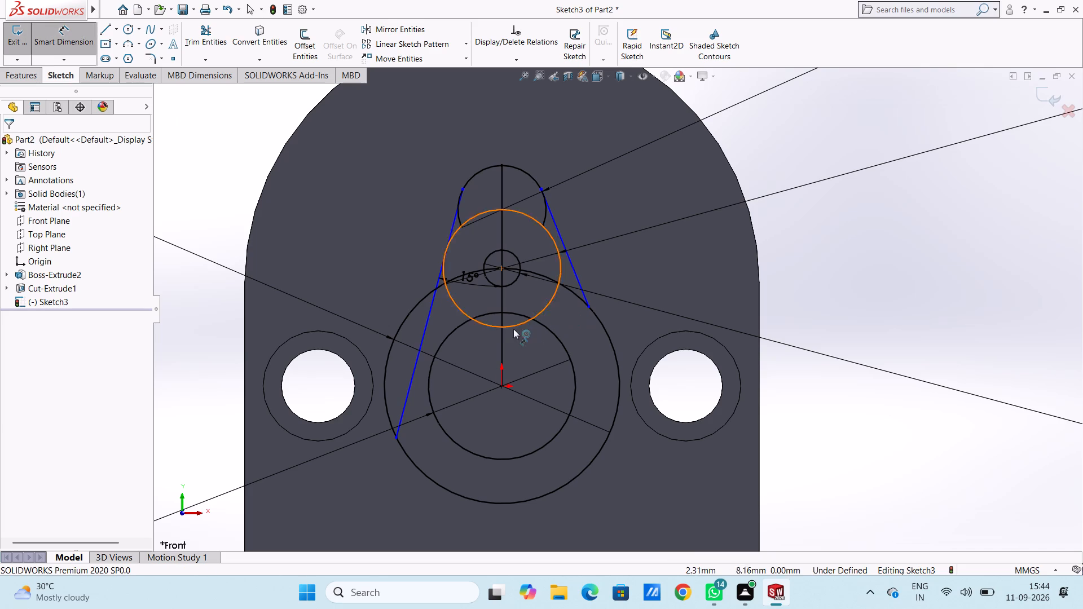
{"action": "left_click", "coordinate": [500, 347]}
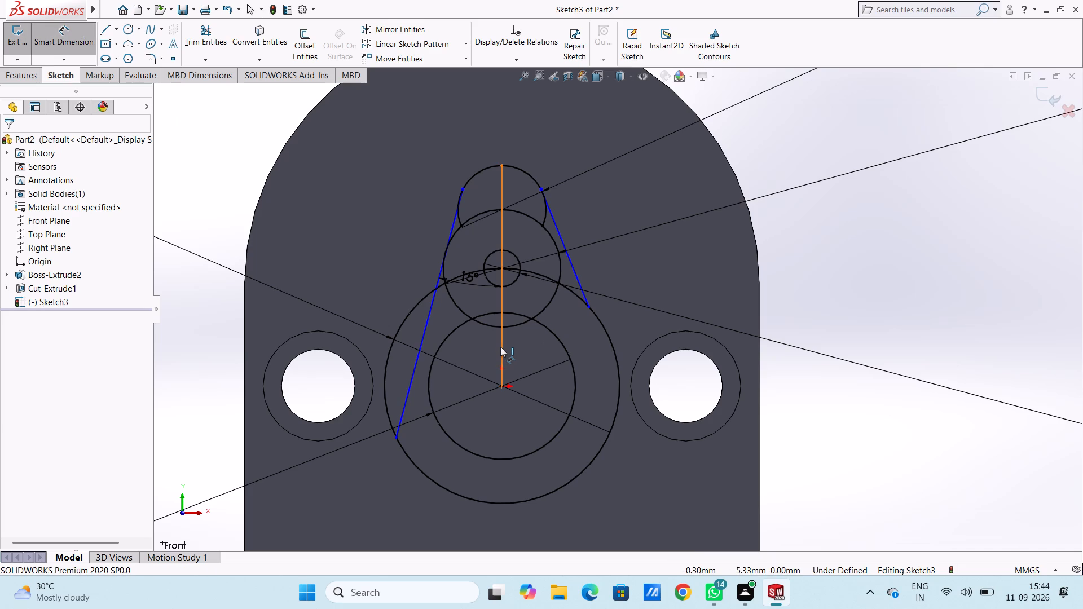
{"action": "left_click", "coordinate": [585, 300]}
{"action": "left_click", "coordinate": [561, 312]}
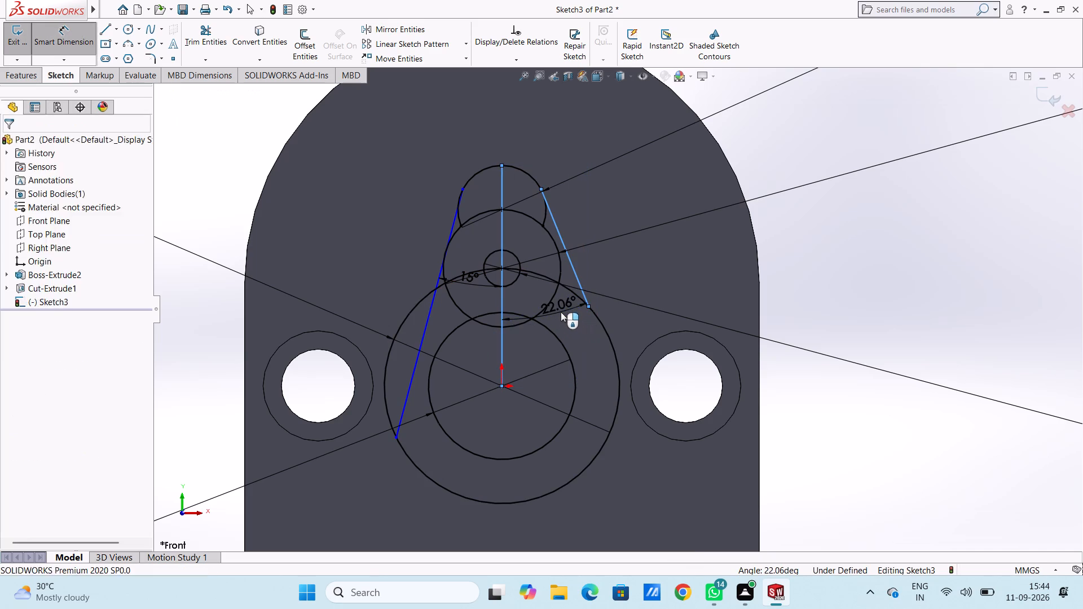
{"action": "type", "text": "15"}
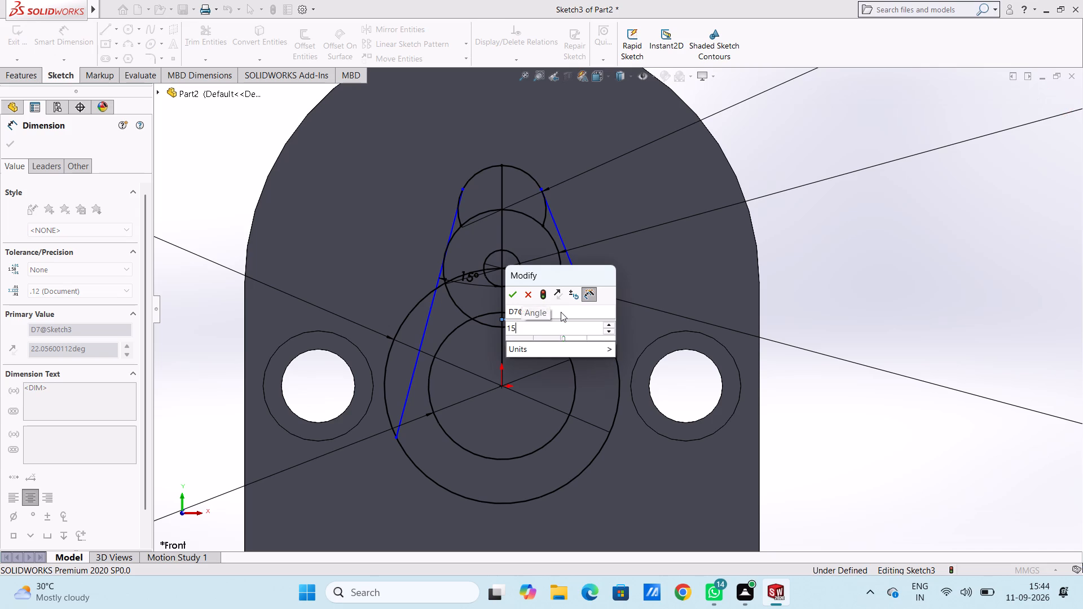
{"action": "key", "text": "Return"}
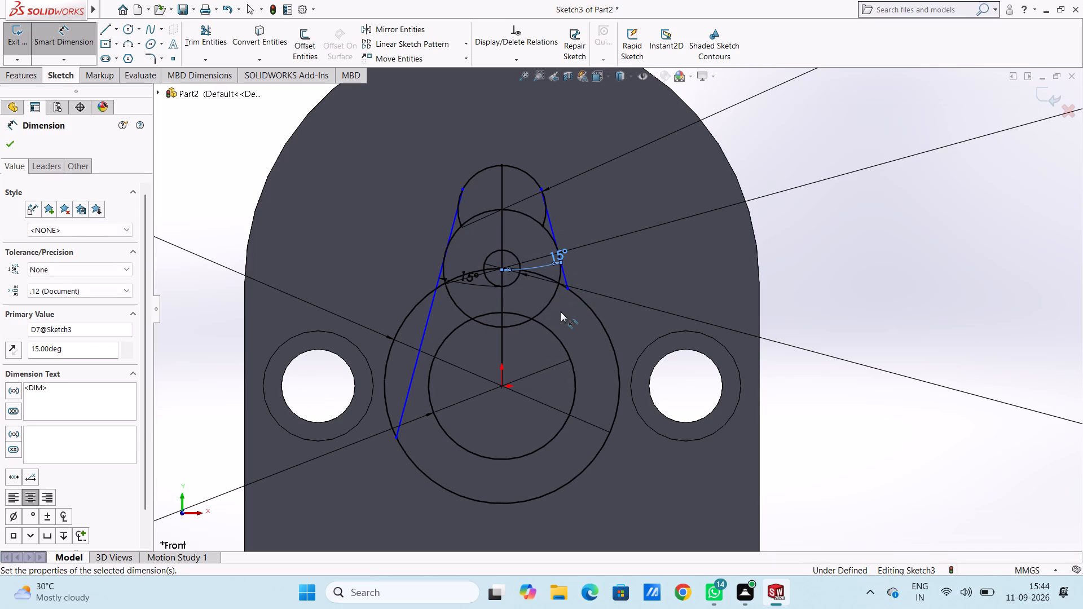
{"action": "key", "text": "Escape"}
{"action": "key", "text": "Escape"}
Add a tangent relation between the left slanted line and the 12 mm arc.
{"action": "scroll", "coordinate": [561, 312], "scroll_direction": "down", "scroll_amount": 3, "text": "ctrl"}
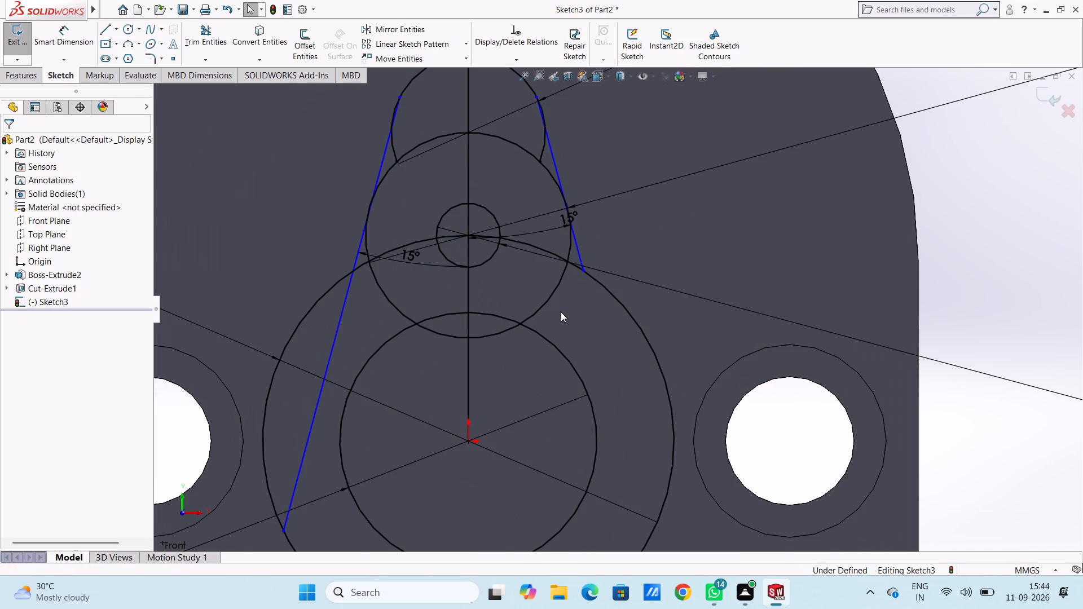
{"action": "scroll", "coordinate": [561, 312], "scroll_direction": "up", "scroll_amount": 2, "text": "ctrl"}
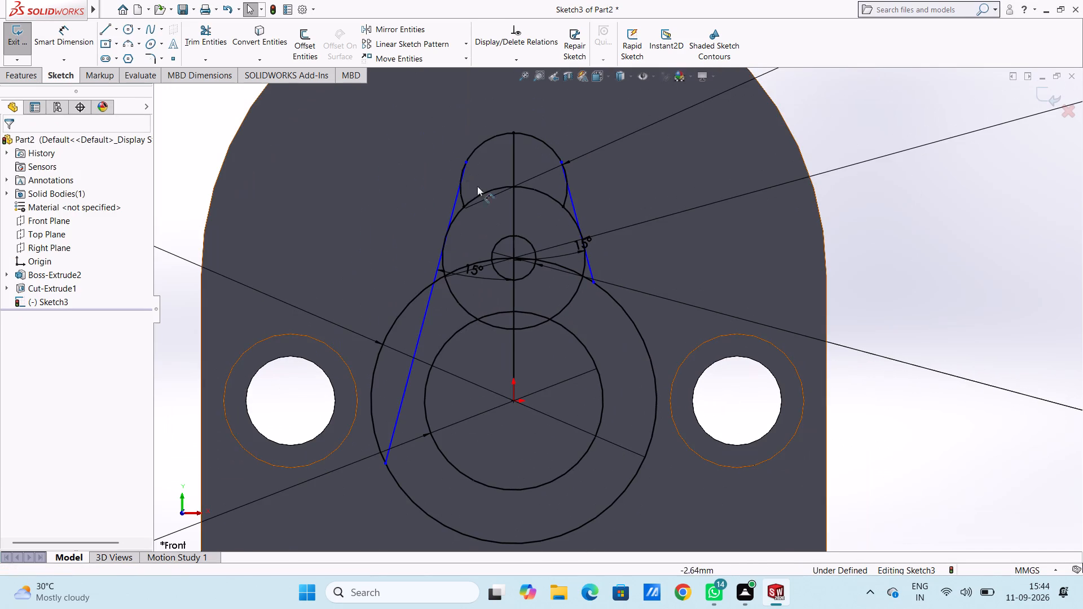
{"action": "left_click", "coordinate": [456, 197]}
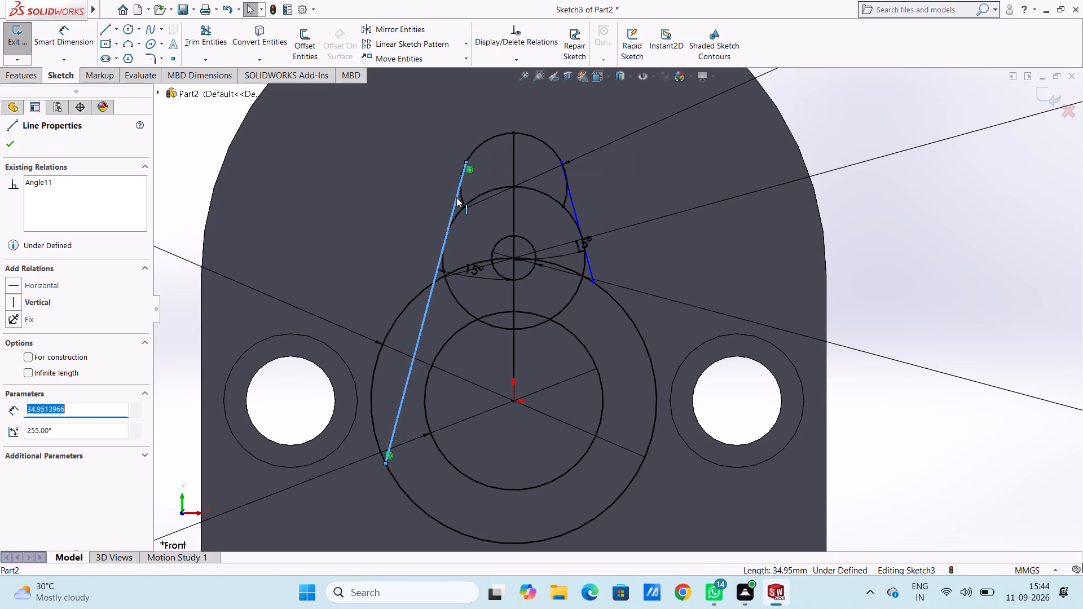
{"action": "left_click", "coordinate": [477, 149], "text": "ctrl"}
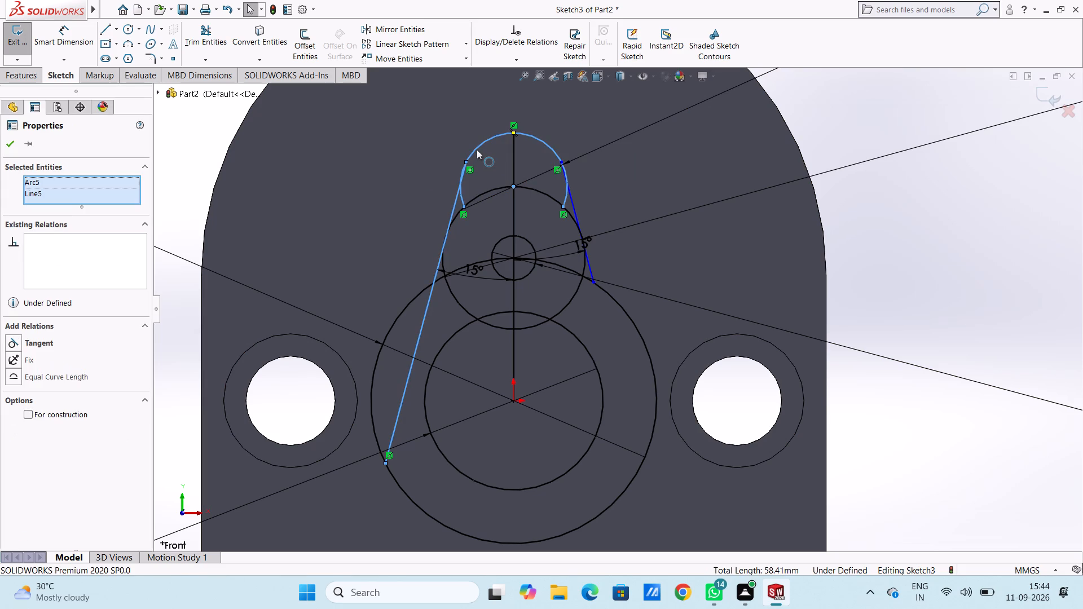
{"action": "left_click", "coordinate": [47, 344]}
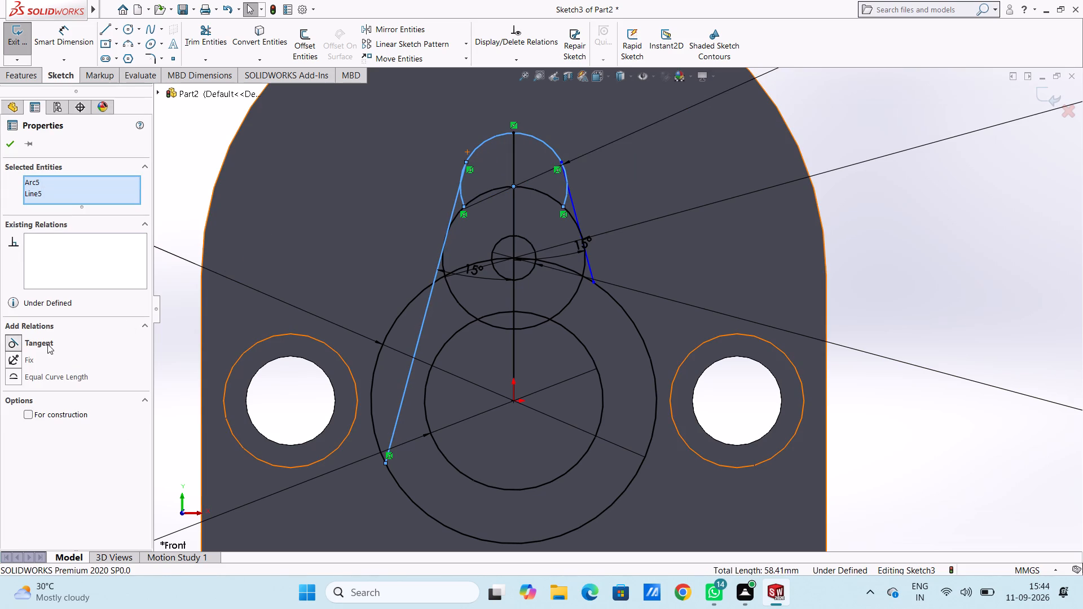
{"action": "left_click", "coordinate": [280, 252]}
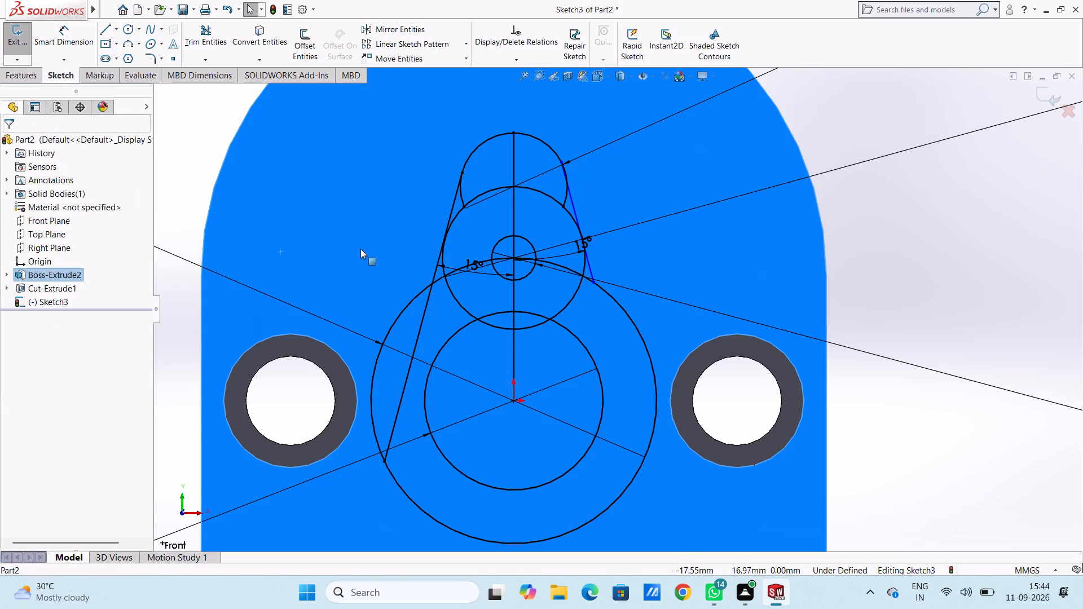
{"action": "scroll", "coordinate": [360, 249], "scroll_direction": "up", "scroll_amount": 3, "text": "ctrl"}
{"action": "left_click", "coordinate": [322, 204]}
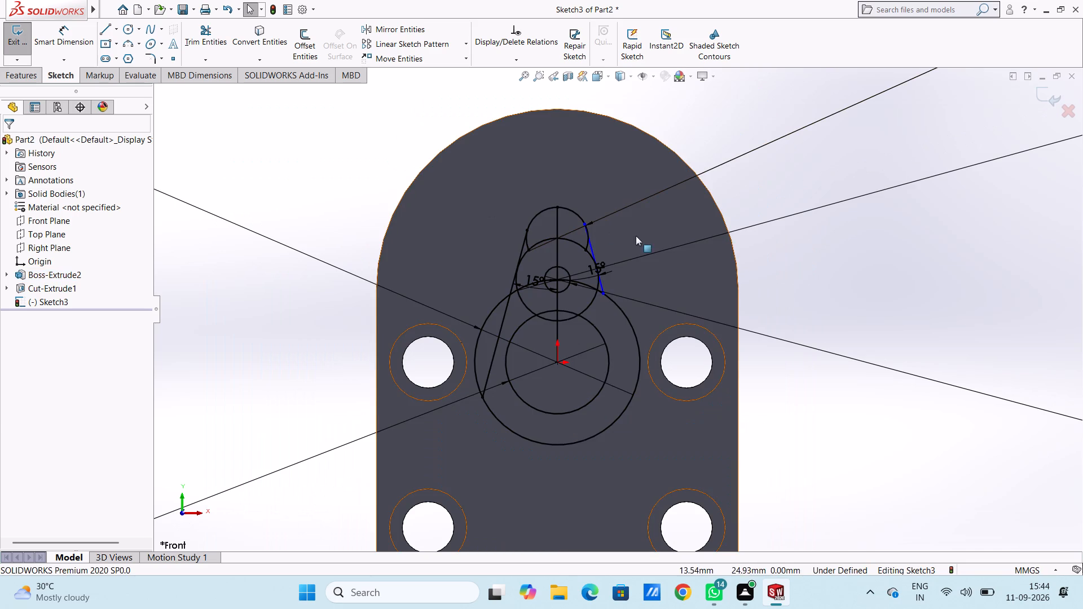
Add a tangent relation between the right slanted line and the 12 mm arc.
{"action": "scroll", "coordinate": [659, 275], "scroll_direction": "down", "scroll_amount": 3, "text": "ctrl"}
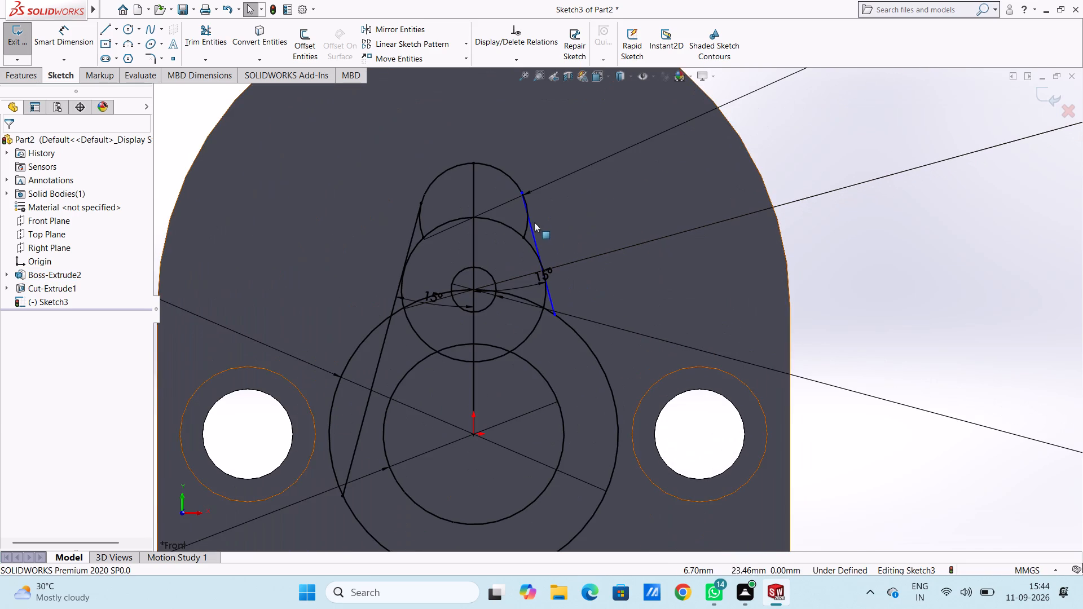
{"action": "left_click", "coordinate": [533, 230]}
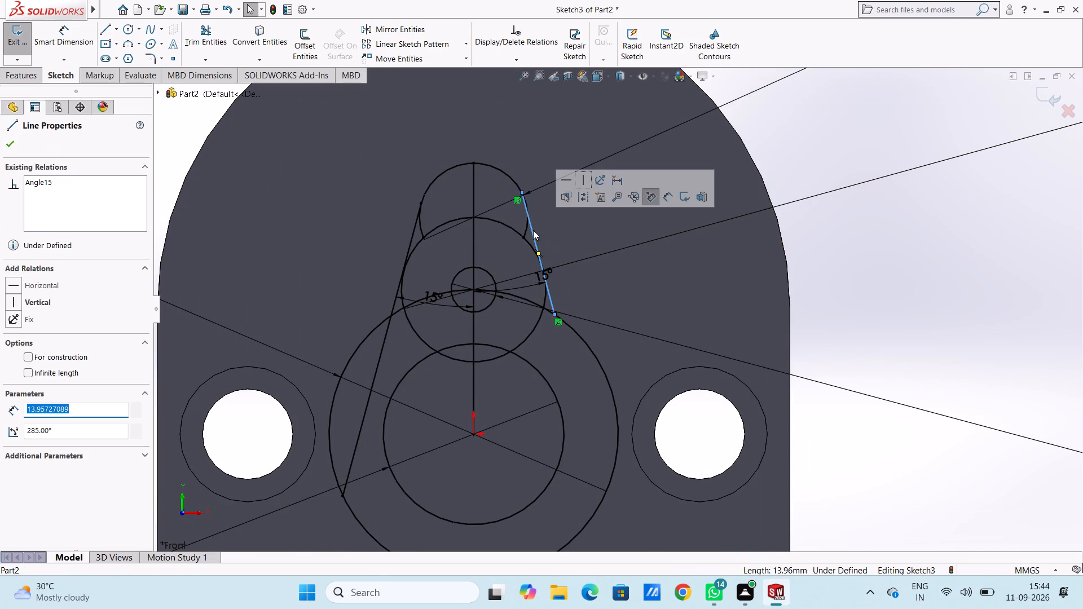
{"action": "left_click", "coordinate": [517, 184], "text": "ctrl"}
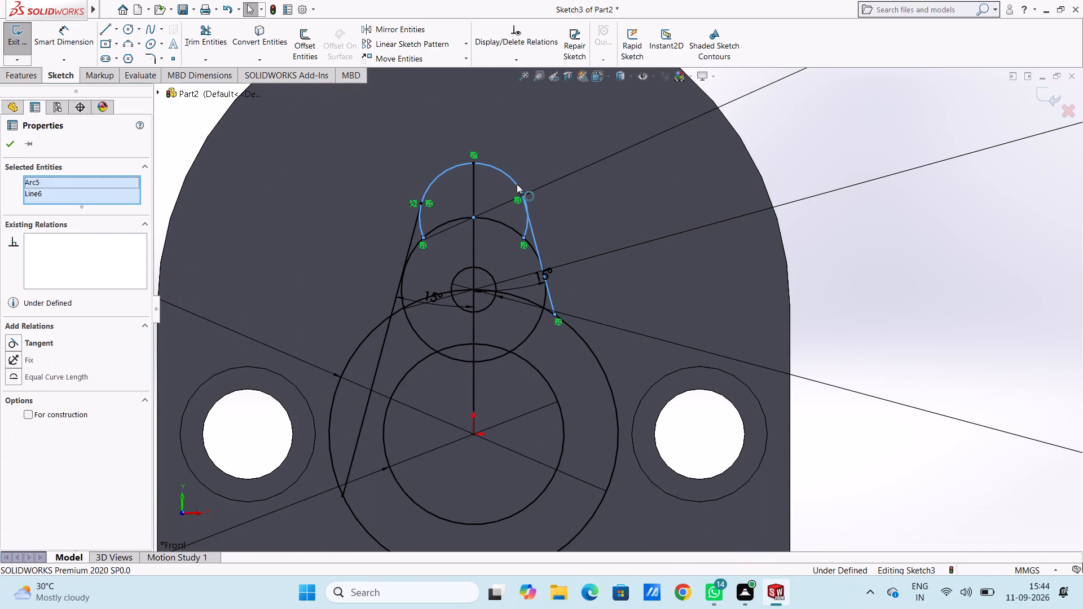
{"action": "left_click", "coordinate": [34, 343]}
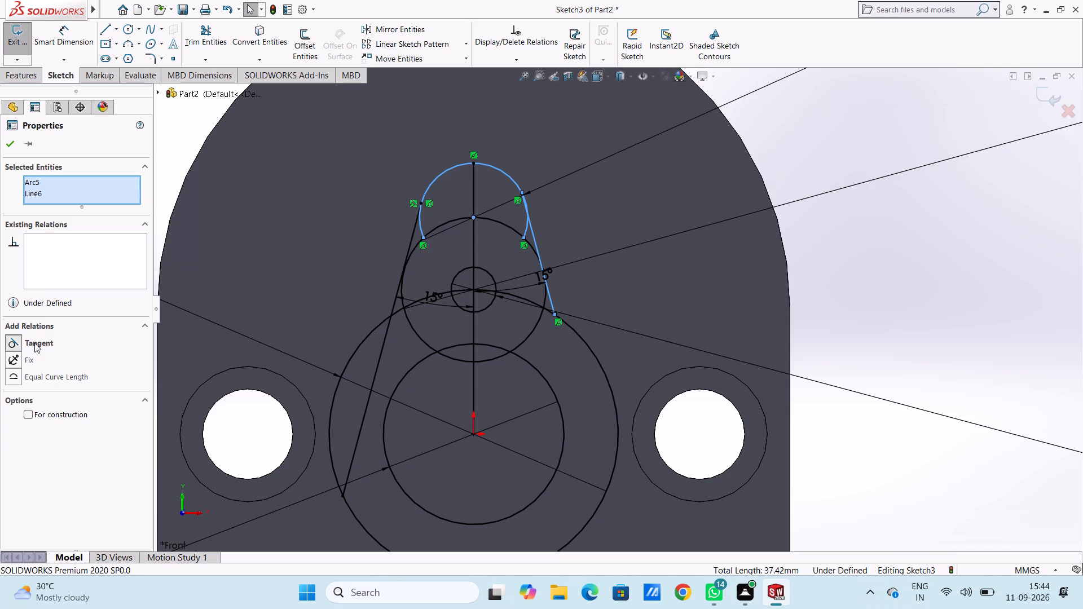
{"action": "left_click", "coordinate": [886, 291]}
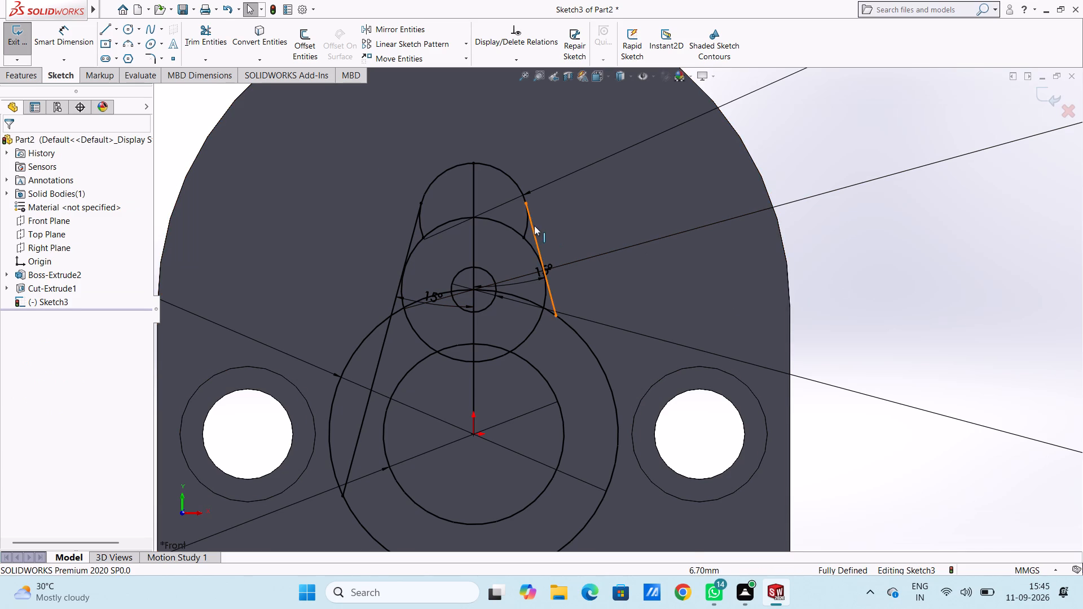
Trim both lower ends of the 12 mm arc below the tangent points and the left slanted line's portion inside the outer origin-centred circle.
{"action": "left_click", "coordinate": [214, 36]}
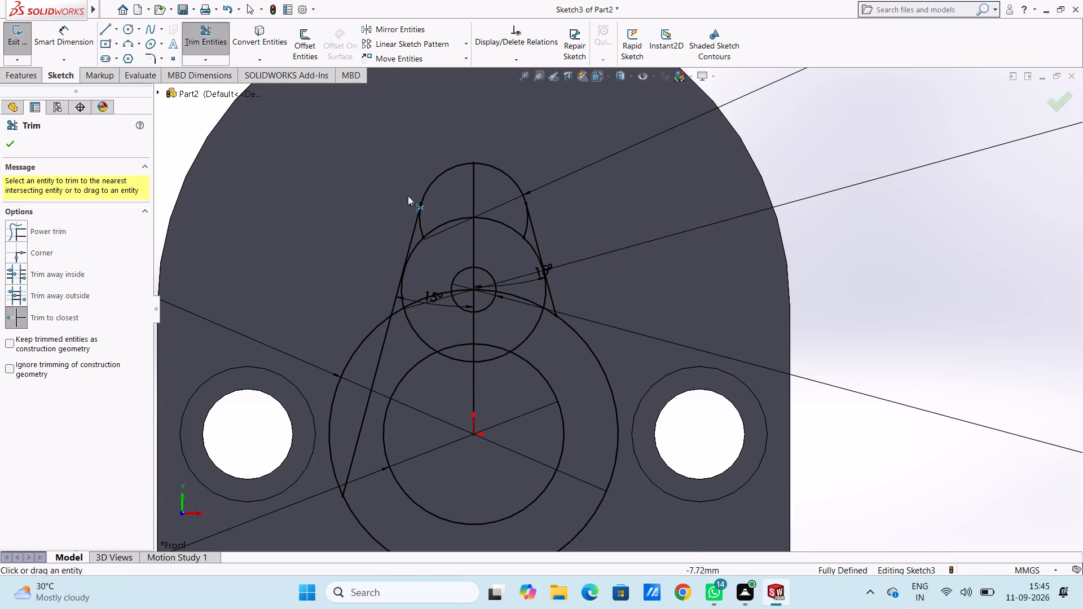
{"action": "left_click", "coordinate": [421, 226]}
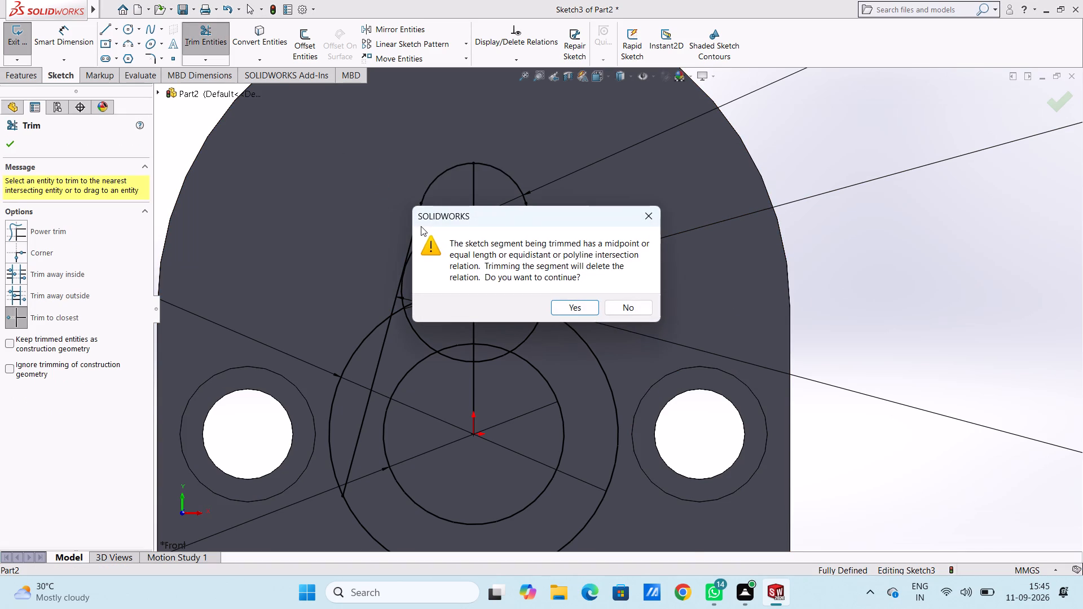
{"action": "left_click", "coordinate": [655, 214]}
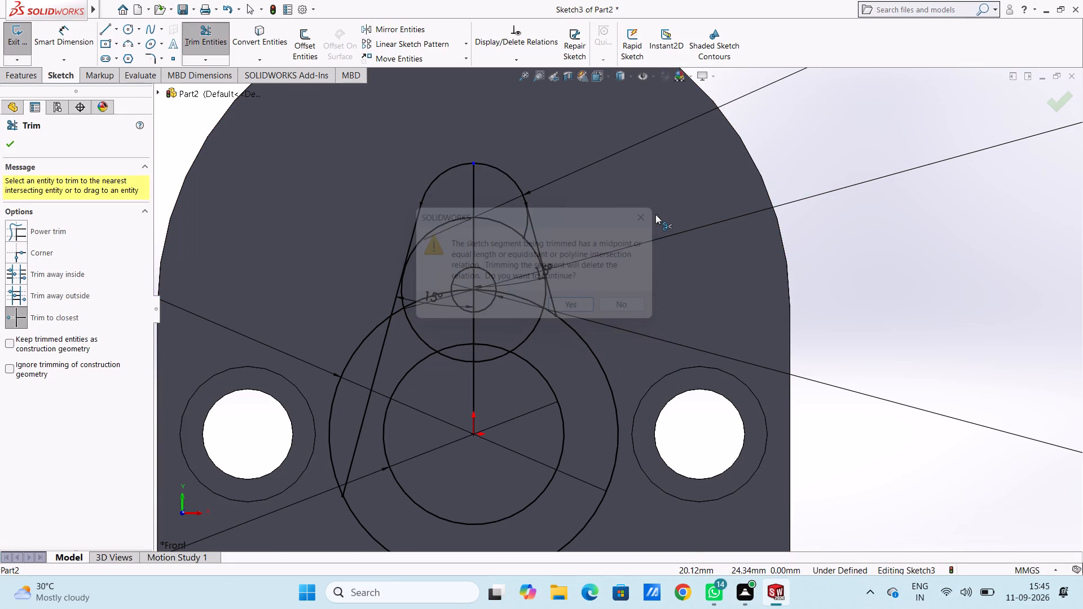
{"action": "left_click", "coordinate": [526, 226]}
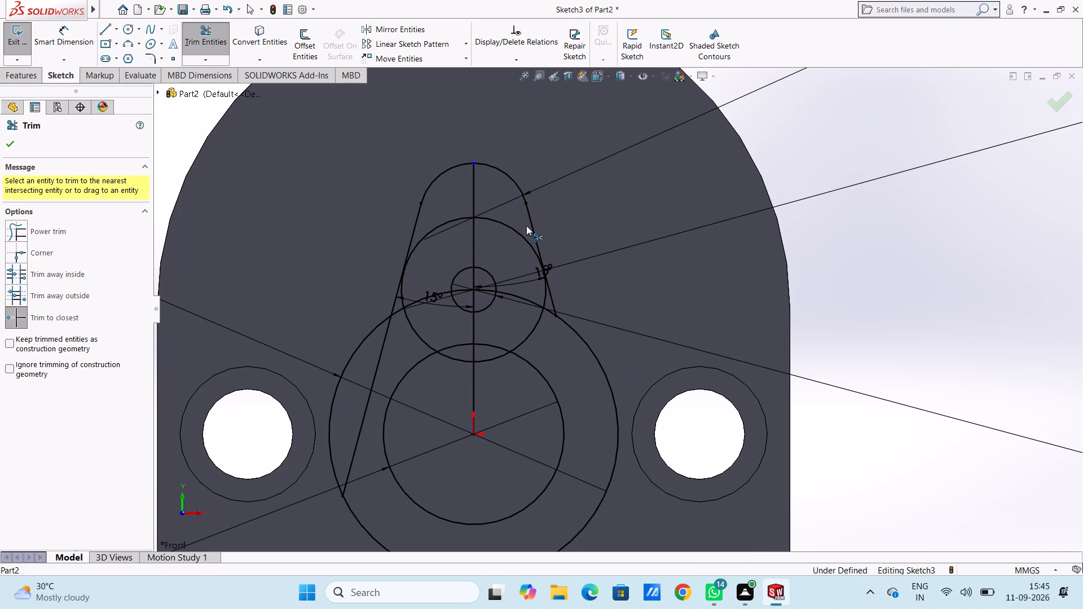
{"action": "left_click", "coordinate": [389, 337]}
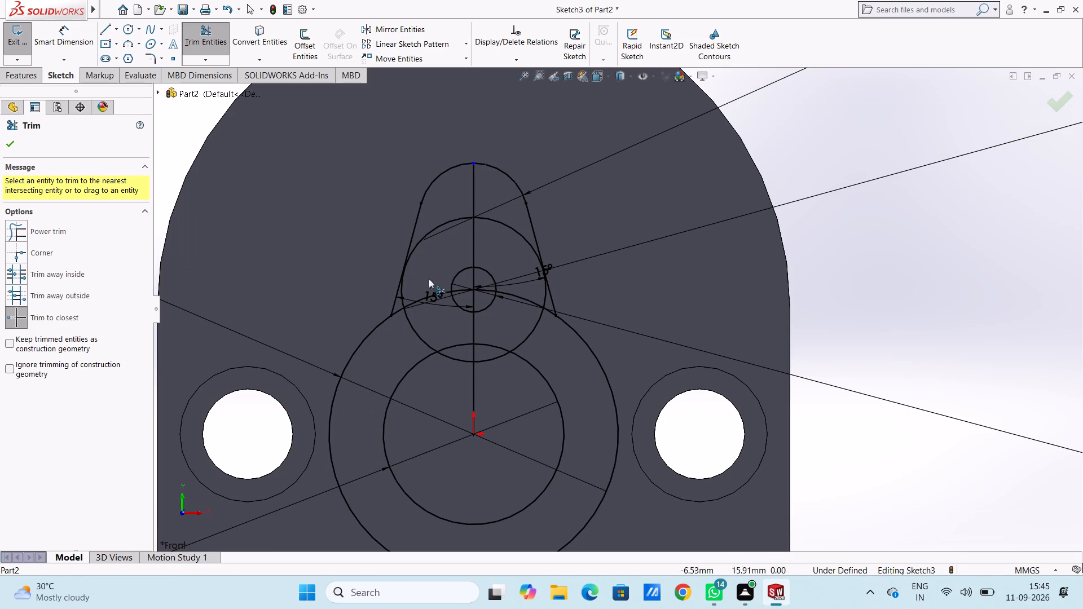
{"action": "scroll", "coordinate": [435, 273], "scroll_direction": "down", "scroll_amount": 3, "text": "ctrl"}
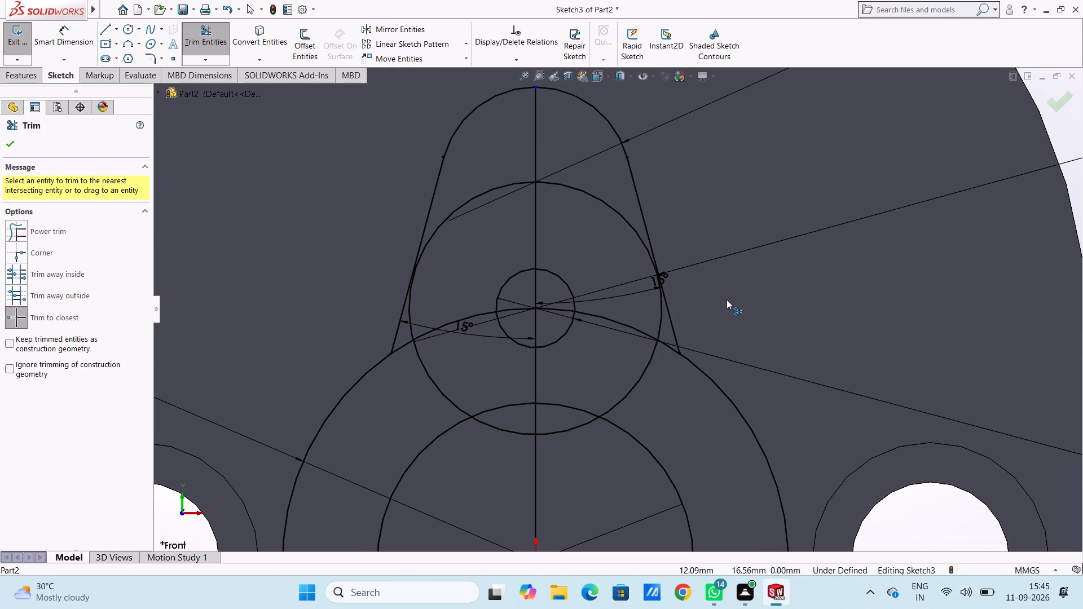
{"action": "key", "text": "Escape"}
{"action": "key", "text": "Escape"}
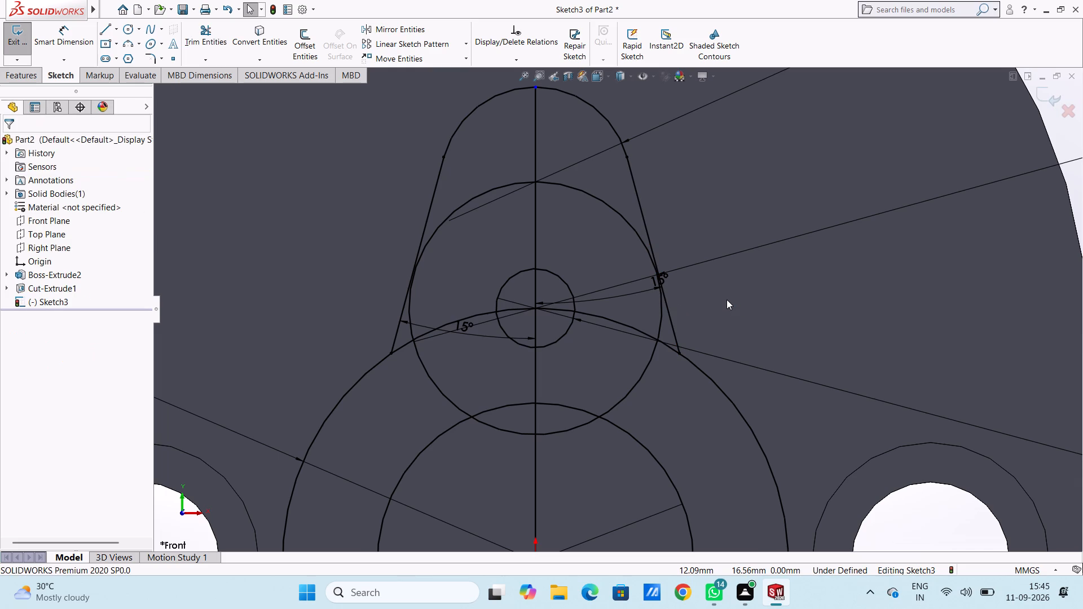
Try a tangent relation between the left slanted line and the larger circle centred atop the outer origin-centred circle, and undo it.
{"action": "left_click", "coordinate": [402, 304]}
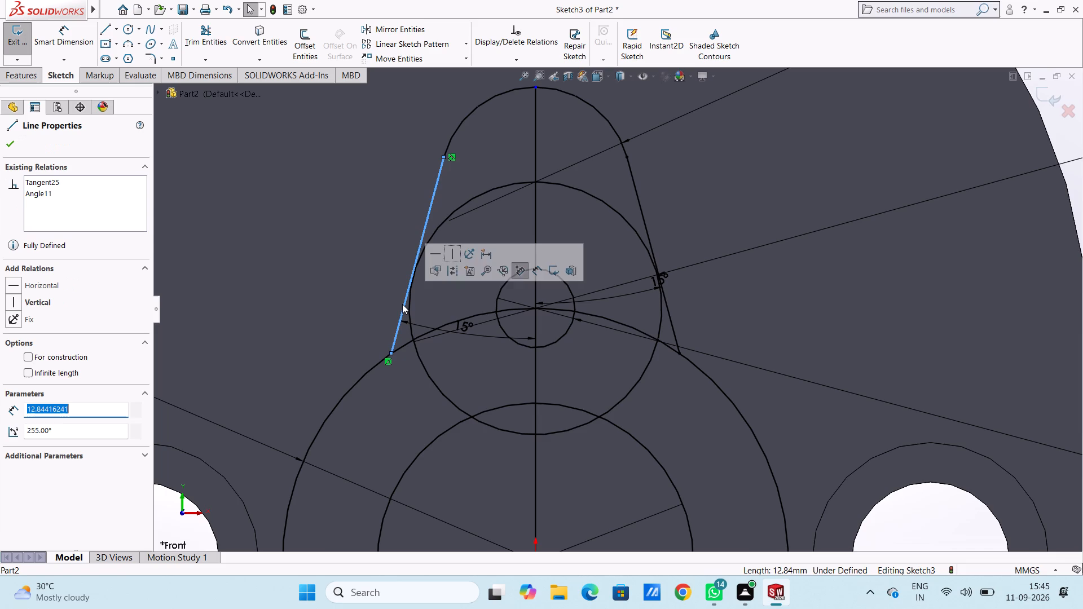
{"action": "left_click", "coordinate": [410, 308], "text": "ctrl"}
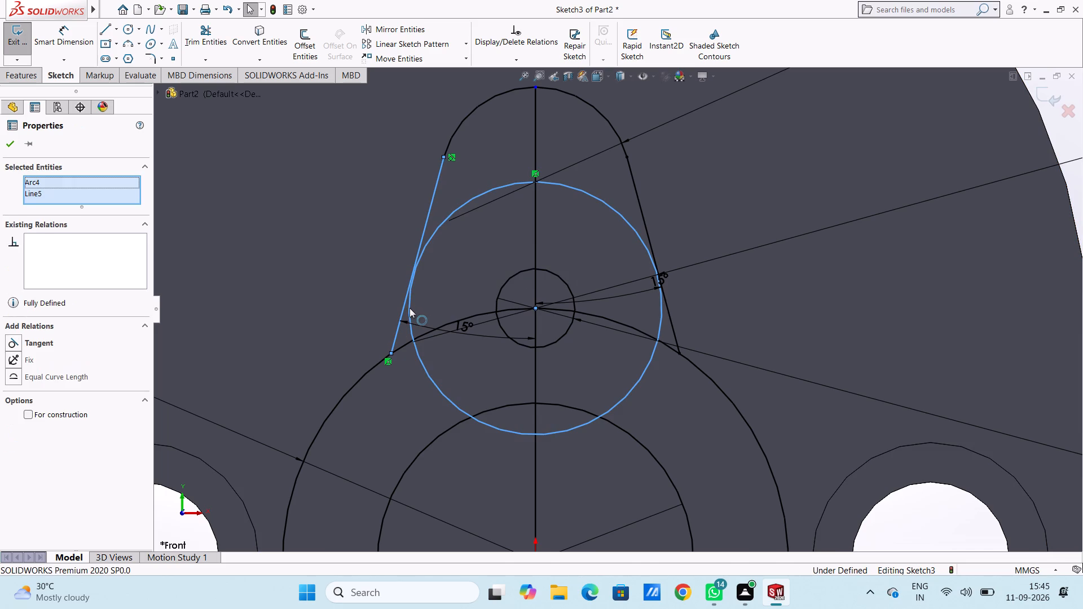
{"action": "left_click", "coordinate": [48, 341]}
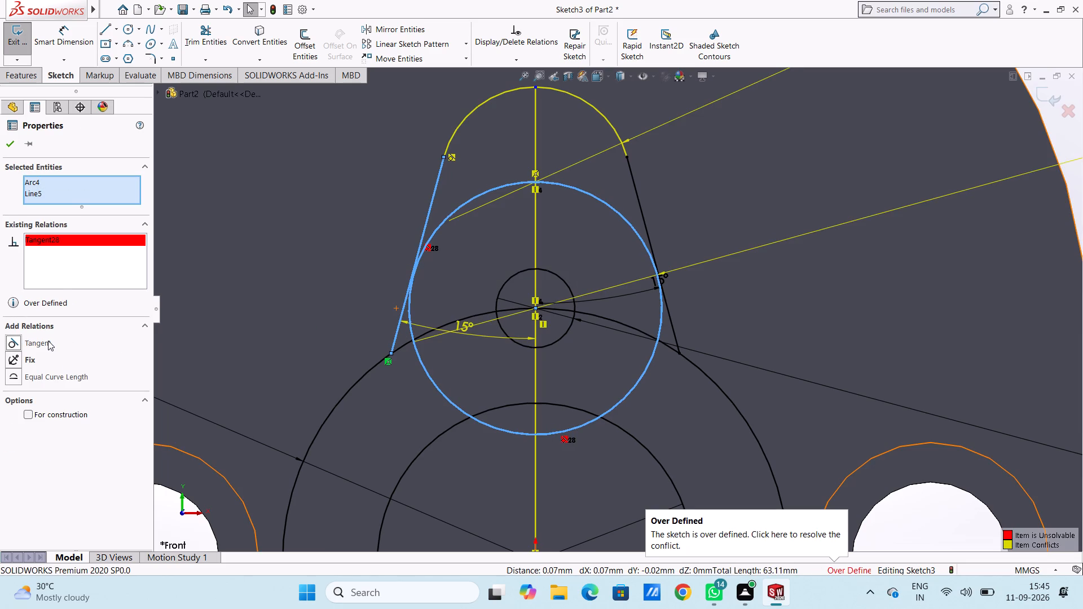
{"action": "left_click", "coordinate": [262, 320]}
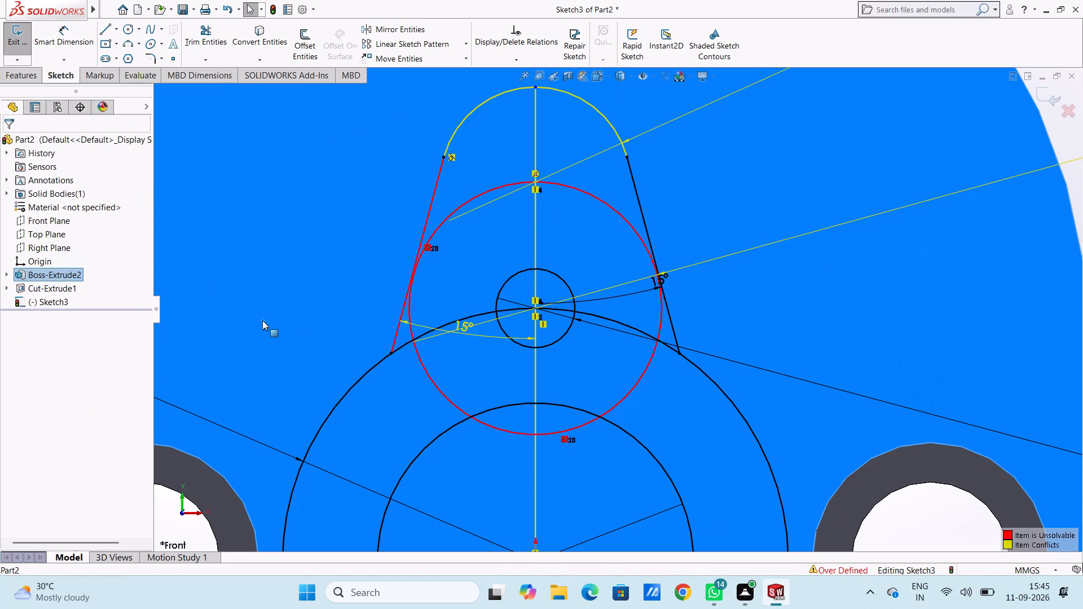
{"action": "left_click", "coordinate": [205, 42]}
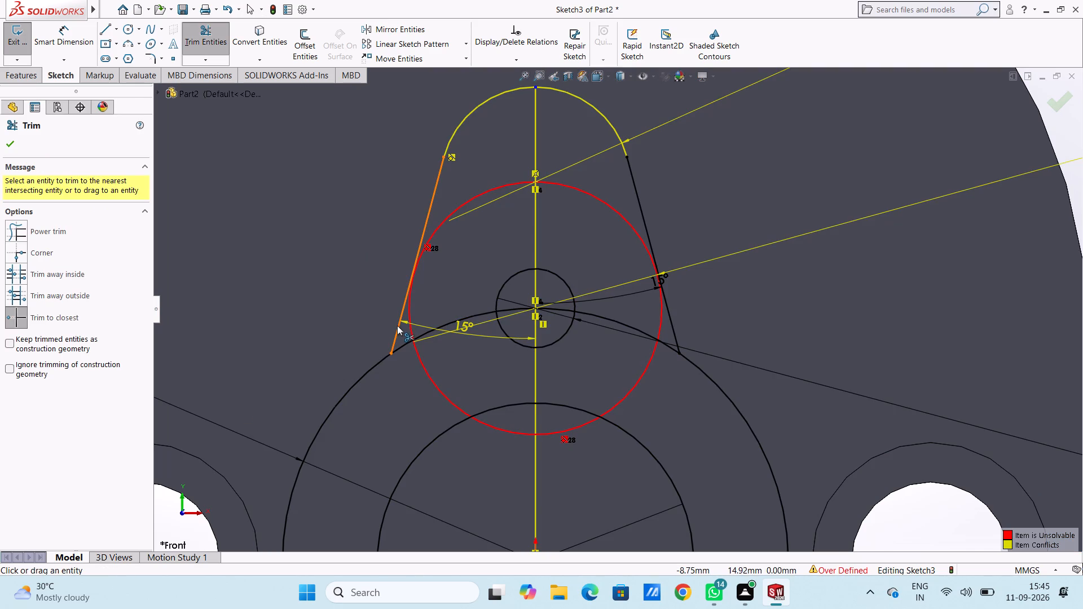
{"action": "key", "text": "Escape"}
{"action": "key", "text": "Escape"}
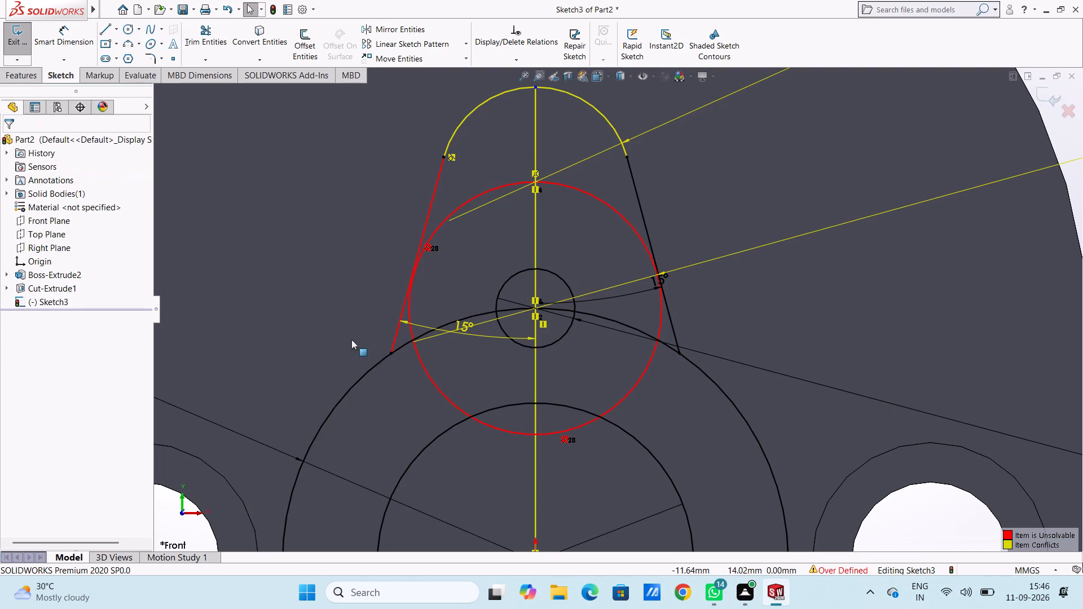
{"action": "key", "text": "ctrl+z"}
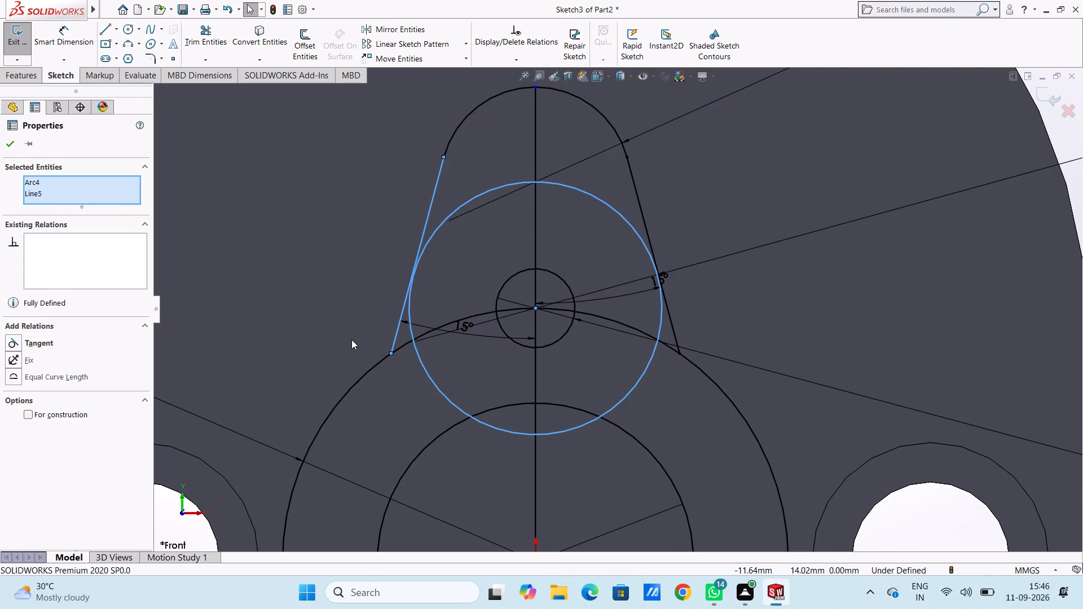
Draw a line about 7.85 mm long over the right slanted line, from the larger upper circle to the 12 mm arc's right end.
{"action": "left_click", "coordinate": [351, 339]}
{"action": "scroll", "coordinate": [351, 339], "scroll_direction": "up", "scroll_amount": 4, "text": "ctrl"}
{"action": "left_click", "coordinate": [244, 224]}
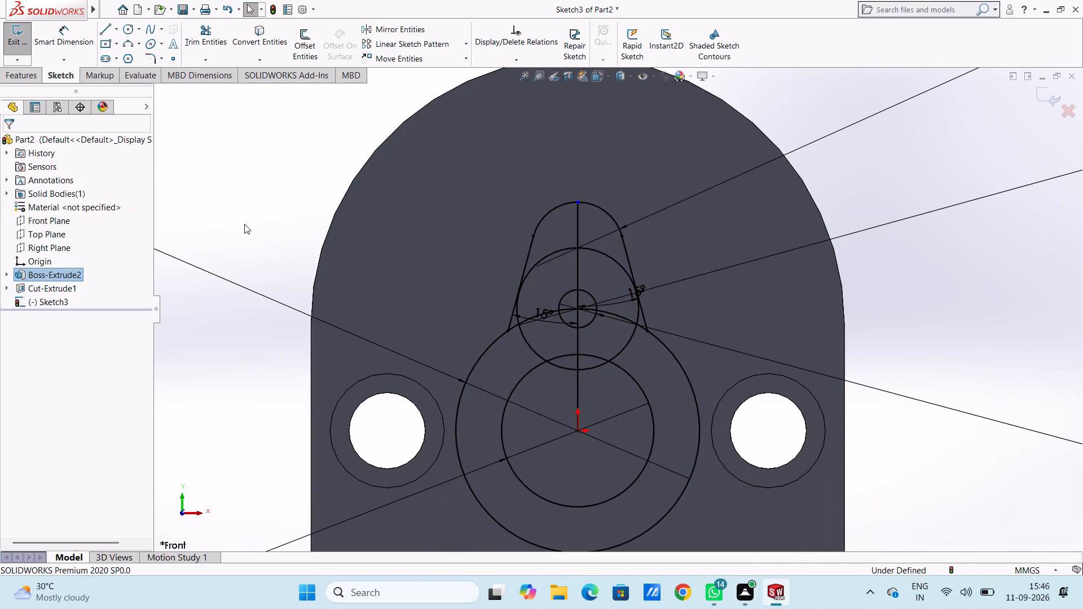
{"action": "scroll", "coordinate": [685, 319], "scroll_direction": "down", "scroll_amount": 2, "text": "ctrl"}
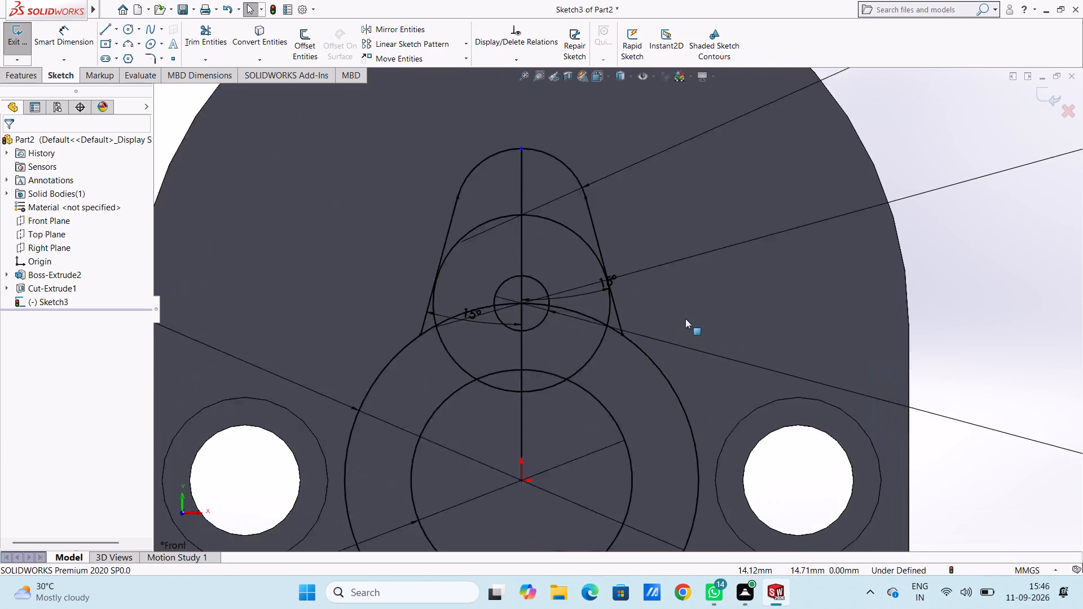
{"action": "scroll", "coordinate": [685, 319], "scroll_direction": "down", "scroll_amount": 2, "text": "ctrl"}
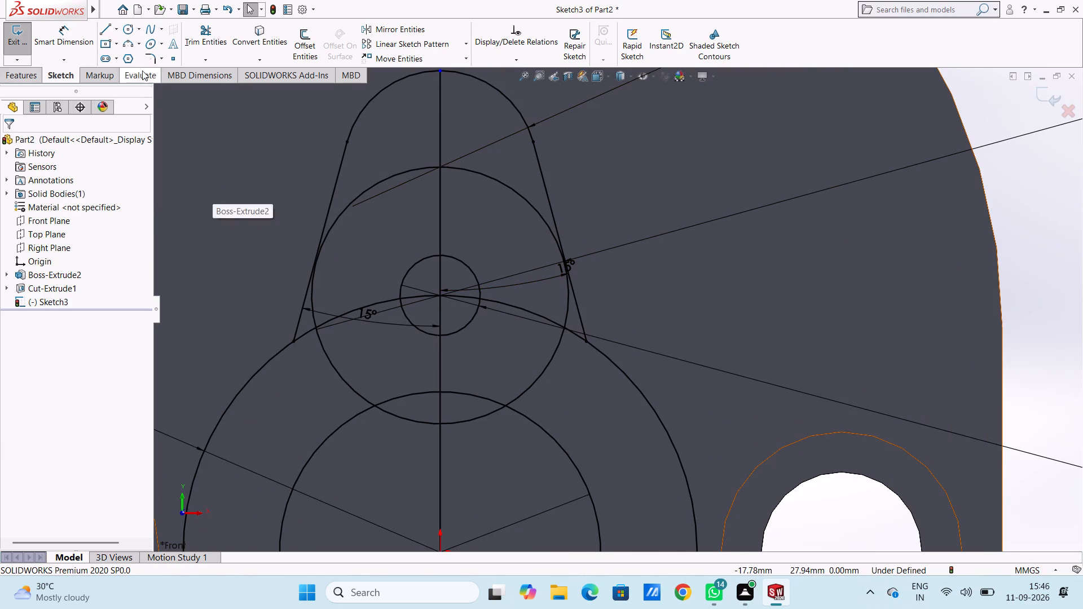
{"action": "left_click", "coordinate": [105, 28]}
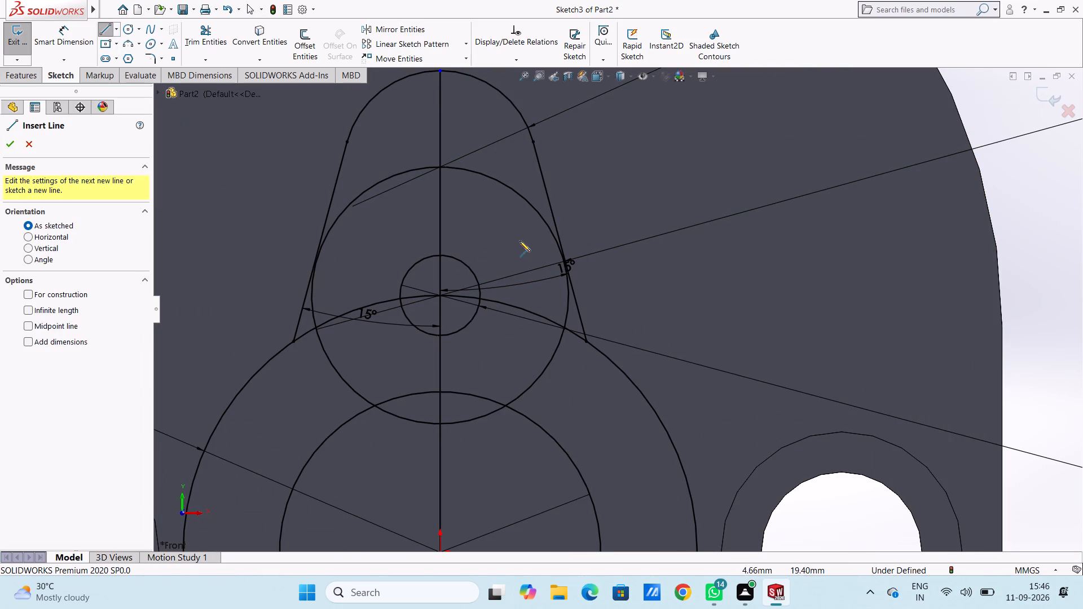
{"action": "left_click", "coordinate": [563, 264]}
{"action": "left_click", "coordinate": [531, 139]}
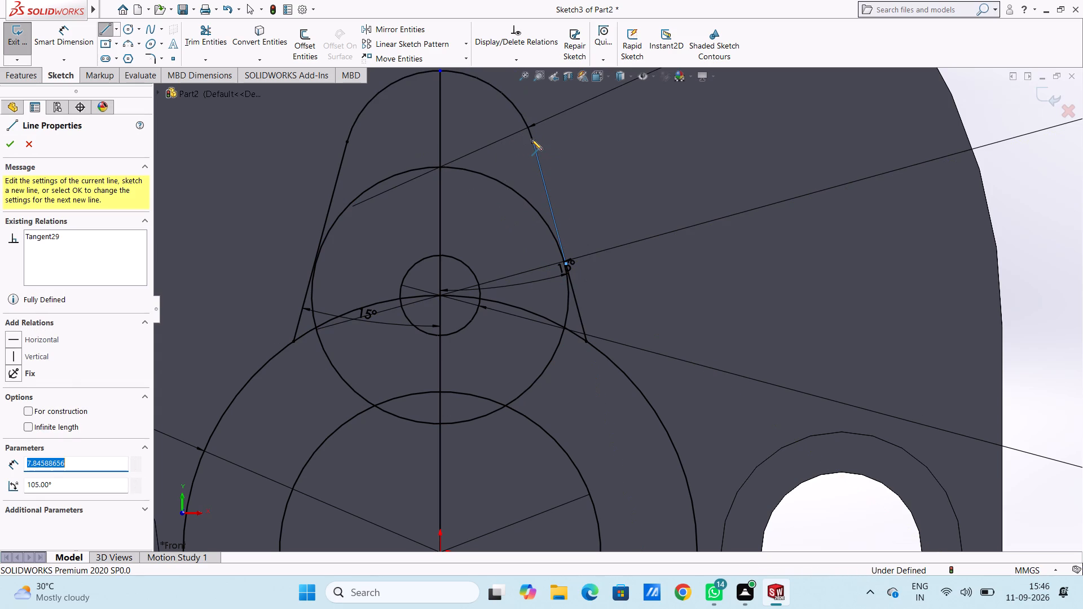
{"action": "key", "text": "Escape"}
{"action": "key", "text": "Escape"}
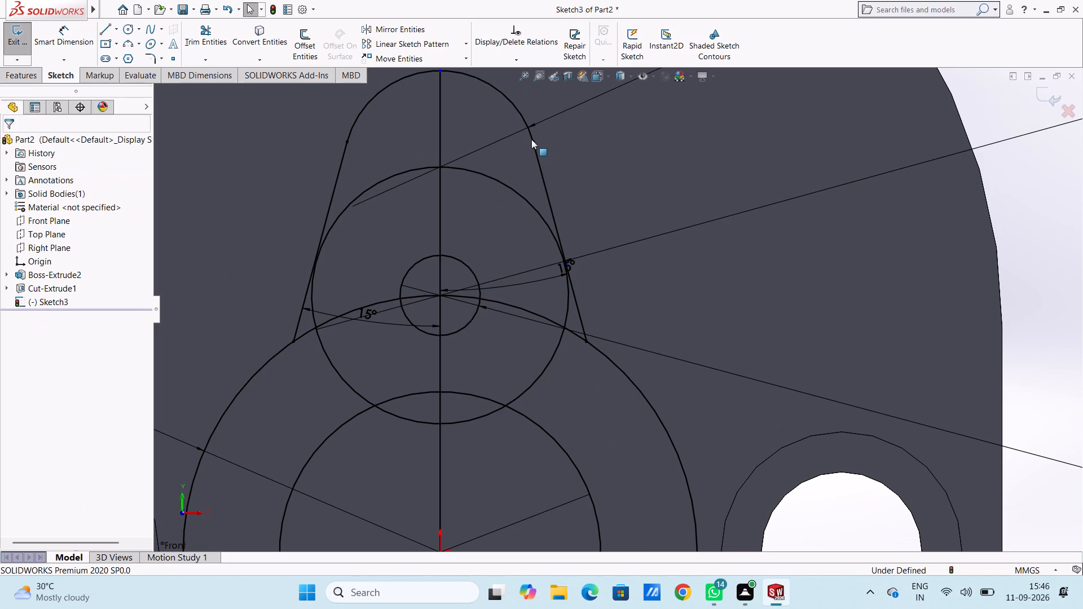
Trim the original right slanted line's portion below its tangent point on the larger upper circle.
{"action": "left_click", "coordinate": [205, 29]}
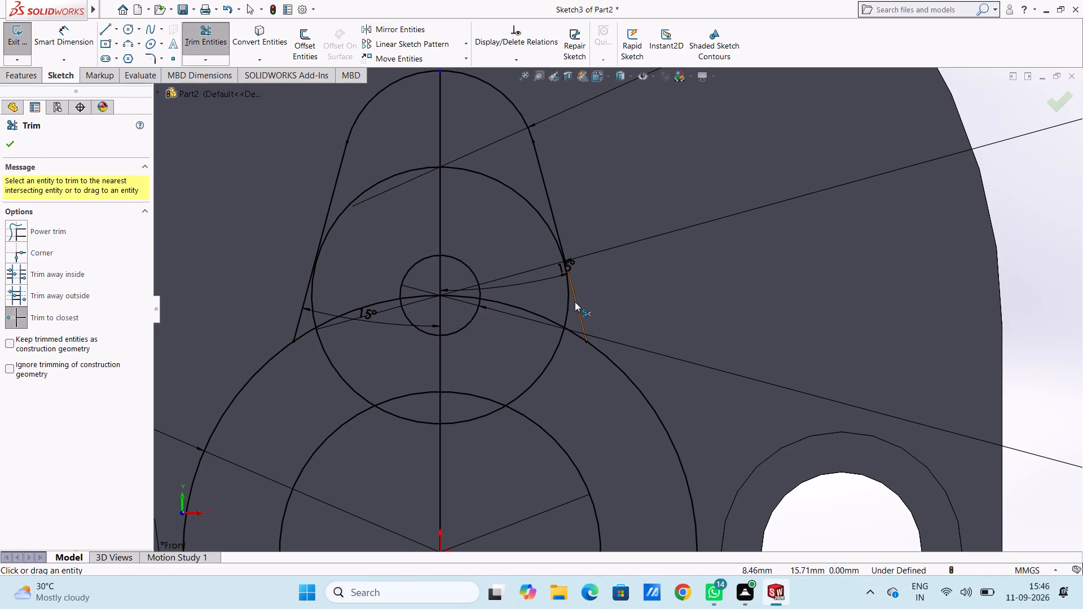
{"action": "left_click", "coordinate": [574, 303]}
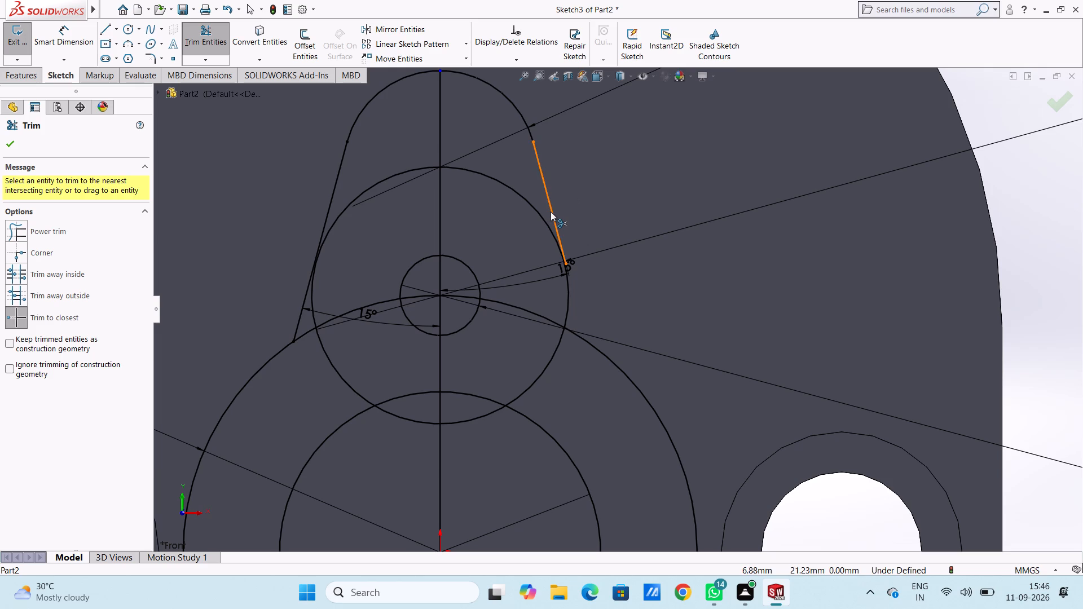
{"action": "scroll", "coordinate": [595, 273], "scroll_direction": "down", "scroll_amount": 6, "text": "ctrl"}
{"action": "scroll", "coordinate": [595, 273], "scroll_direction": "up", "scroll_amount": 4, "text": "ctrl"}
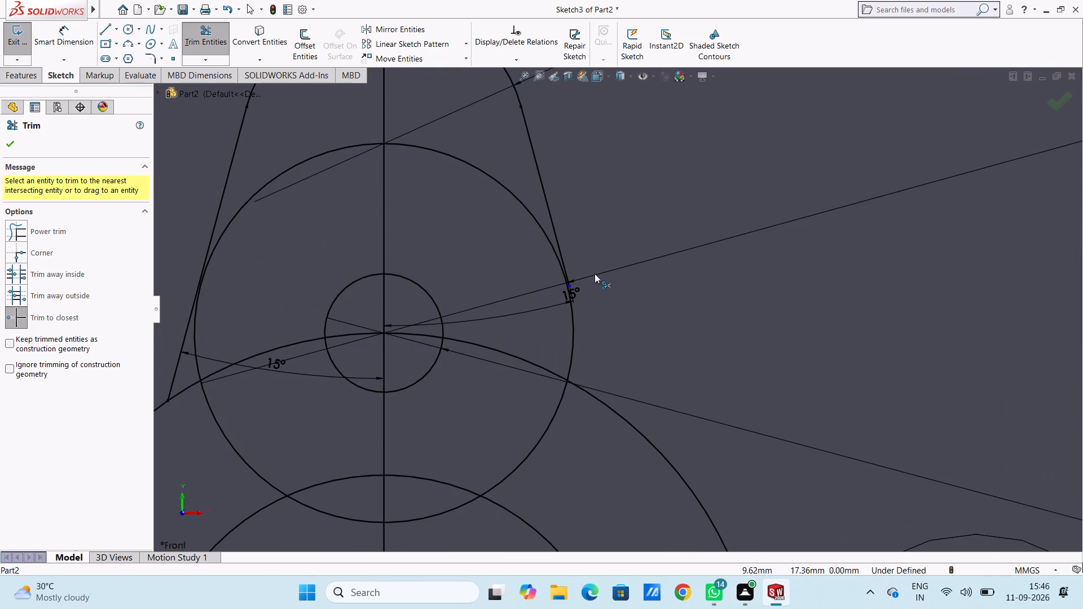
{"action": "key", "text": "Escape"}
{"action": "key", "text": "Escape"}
Delete the original right slanted line together with its 15° dimension, keeping the newly drawn line.
{"action": "left_click", "coordinate": [552, 221]}
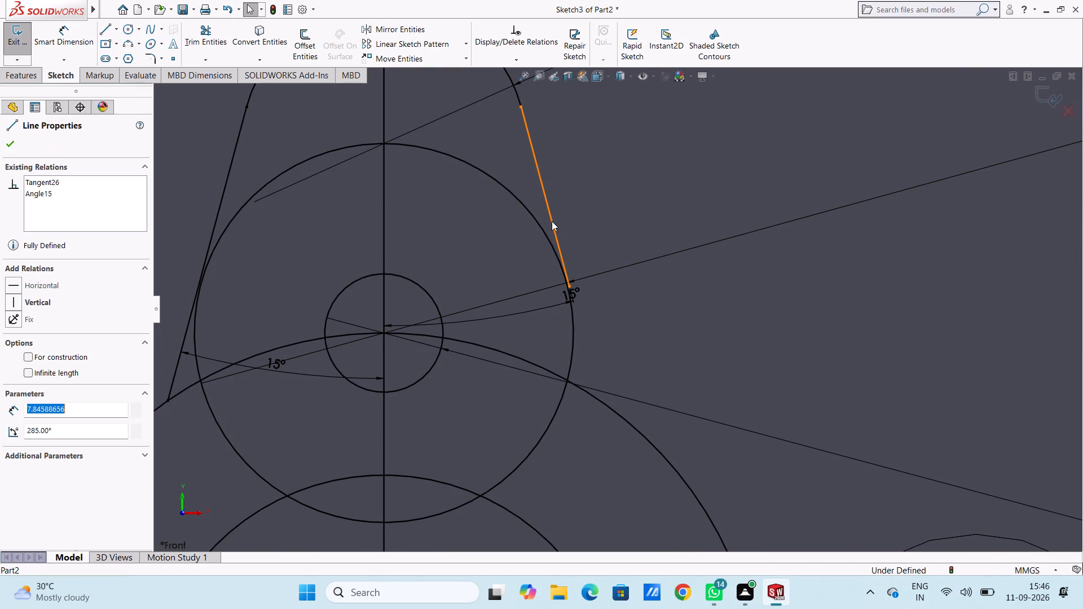
{"action": "key", "text": "Delete"}
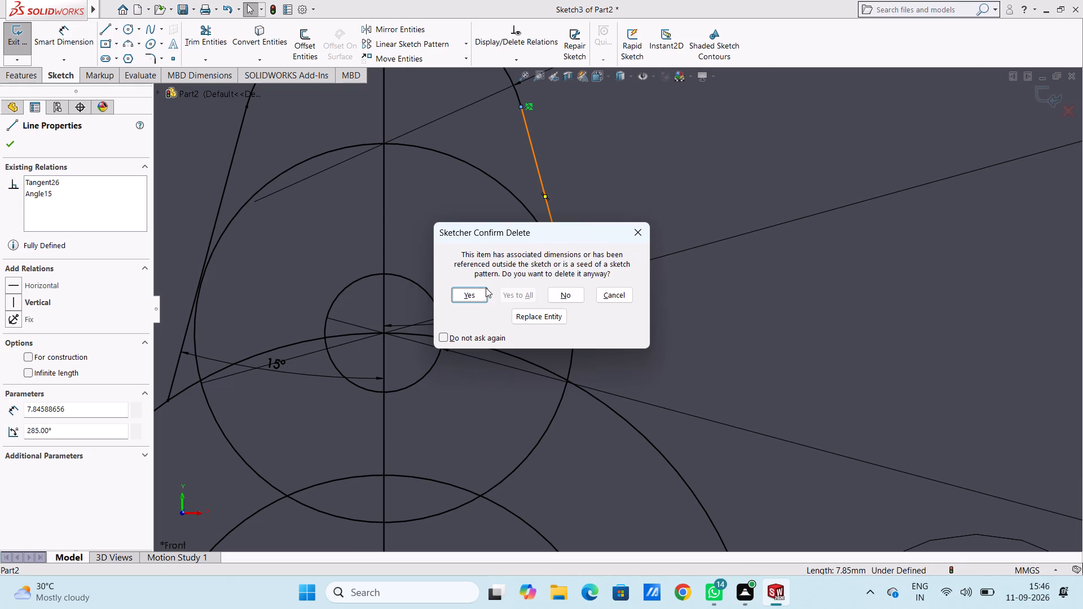
{"action": "left_click", "coordinate": [469, 300]}
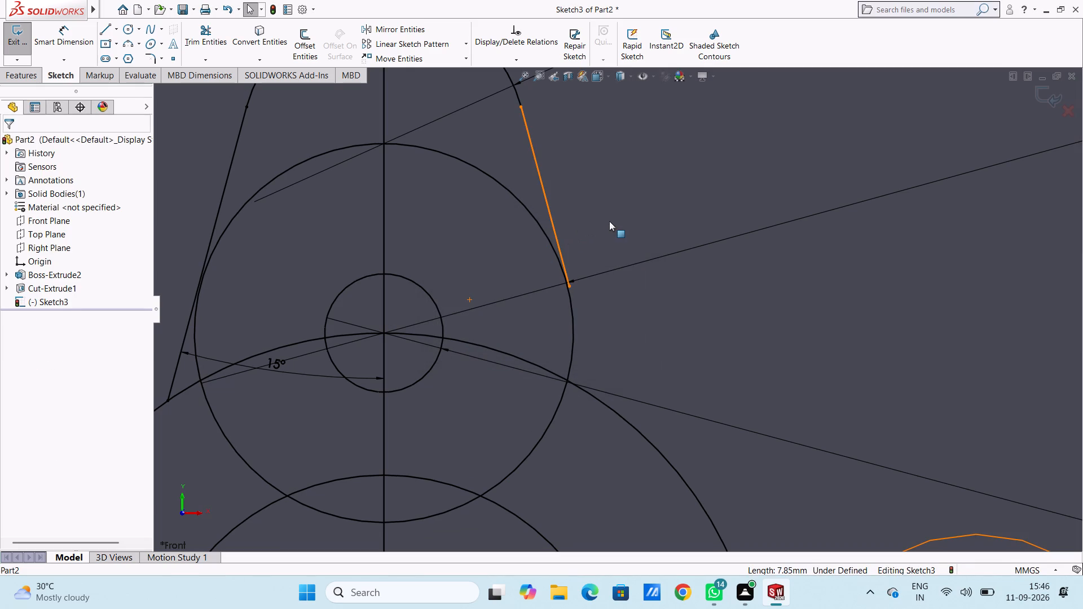
{"action": "left_click", "coordinate": [571, 229]}
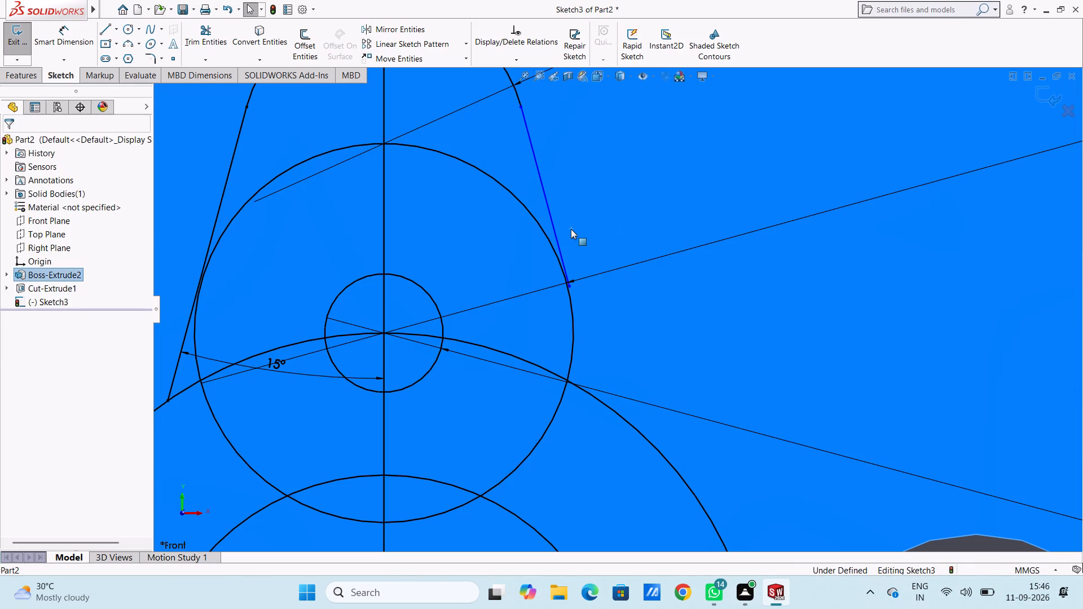
{"action": "left_click", "coordinate": [571, 229]}
{"action": "left_click", "coordinate": [571, 229]}
{"action": "key", "text": "Escape"}
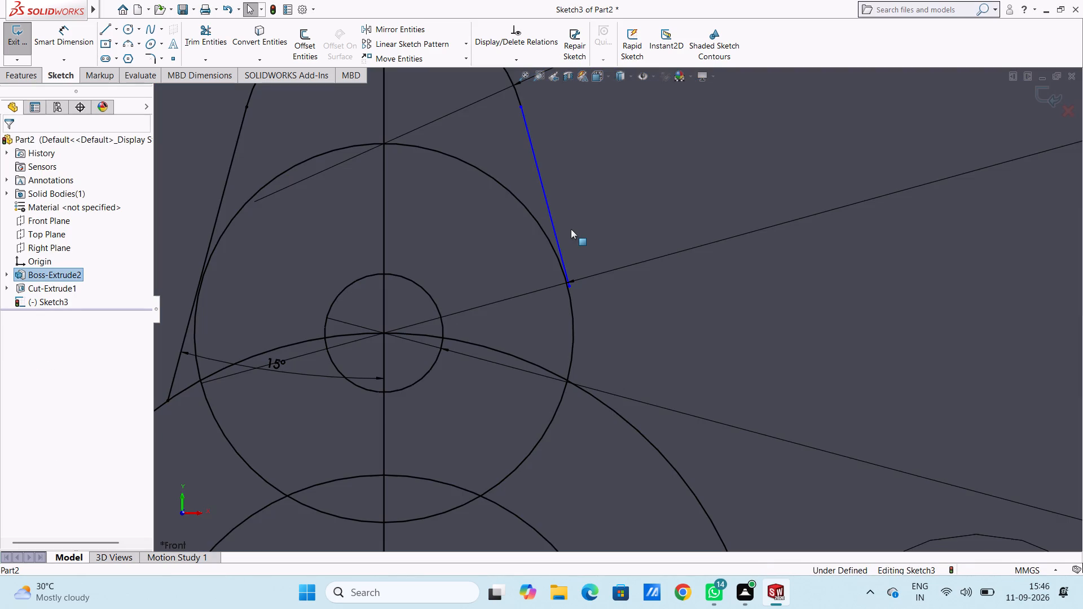
Add a tangent relation between the new right slanted line and the larger upper circle.
{"action": "left_click", "coordinate": [553, 223]}
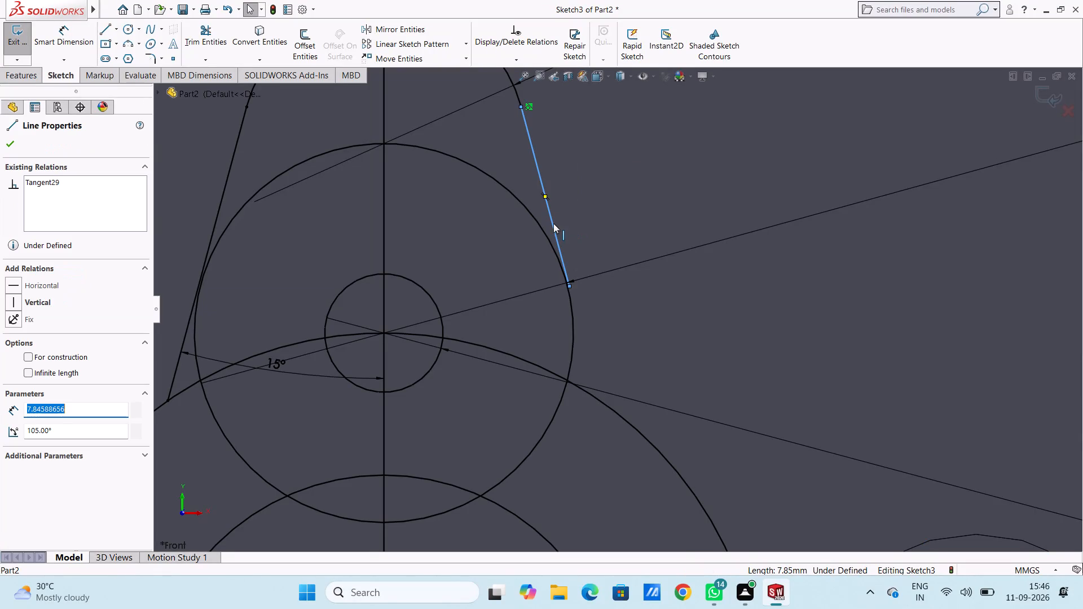
{"action": "left_click", "coordinate": [547, 234], "text": "ctrl"}
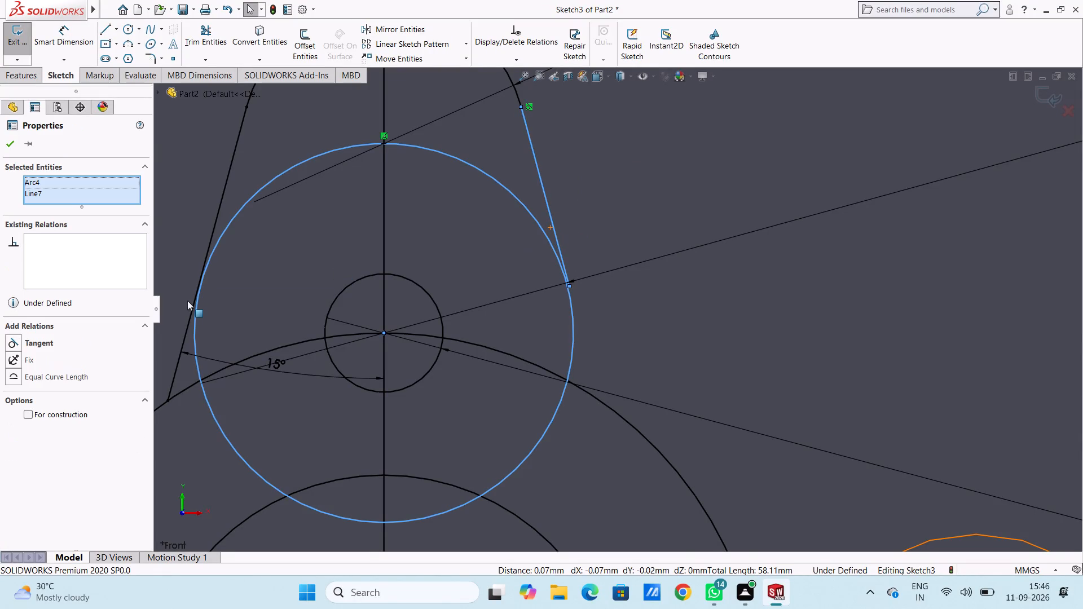
{"action": "left_click", "coordinate": [36, 341]}
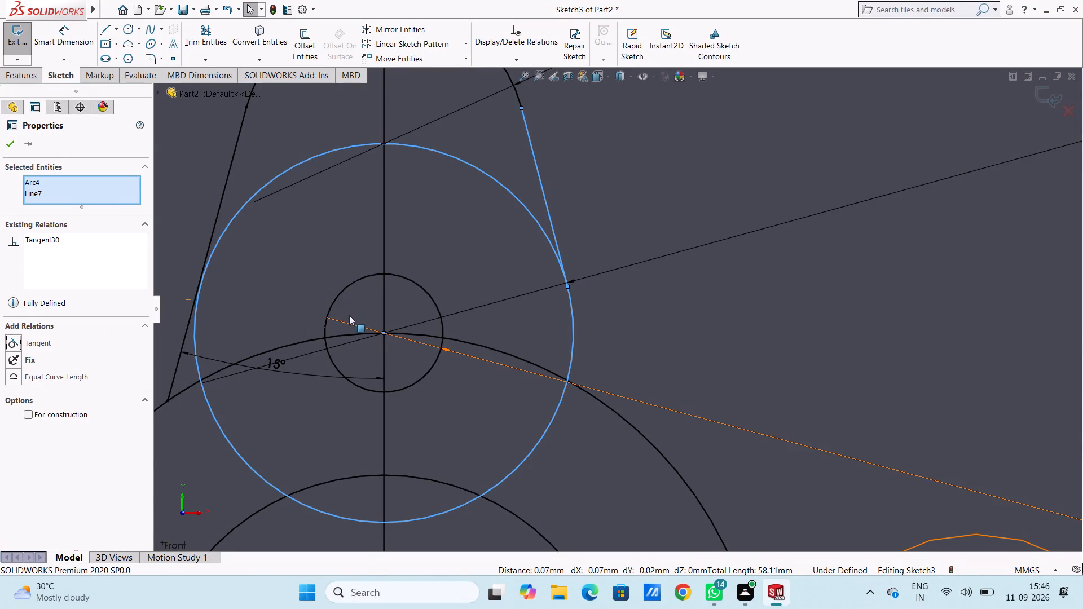
{"action": "left_click", "coordinate": [309, 282]}
{"action": "scroll", "coordinate": [309, 282], "scroll_direction": "up", "scroll_amount": 4, "text": "ctrl"}
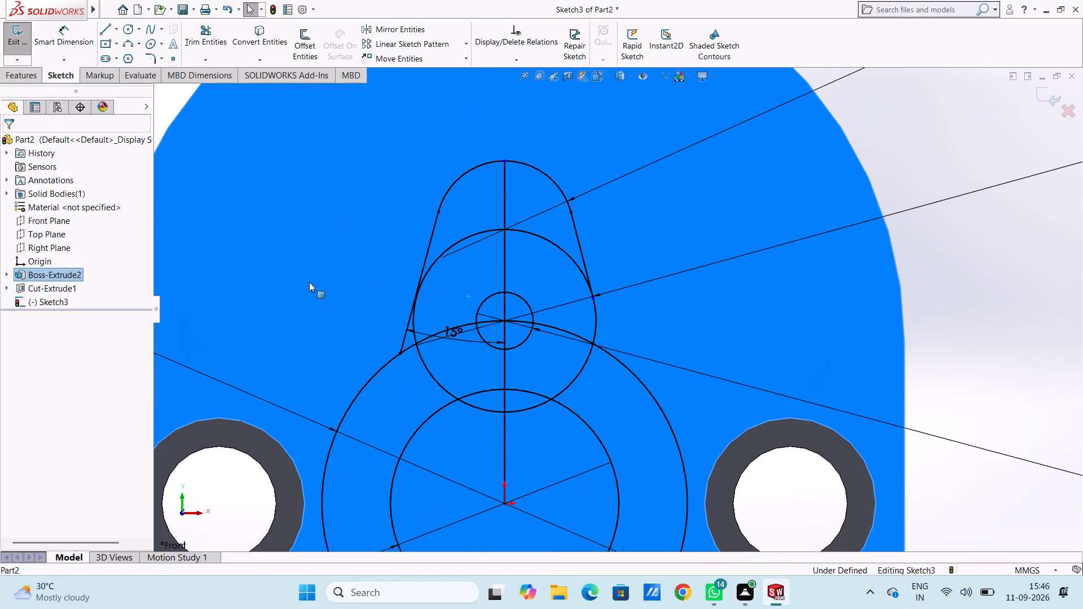
{"action": "scroll", "coordinate": [309, 282], "scroll_direction": "up", "scroll_amount": 3, "text": "ctrl"}
{"action": "left_click", "coordinate": [856, 275]}
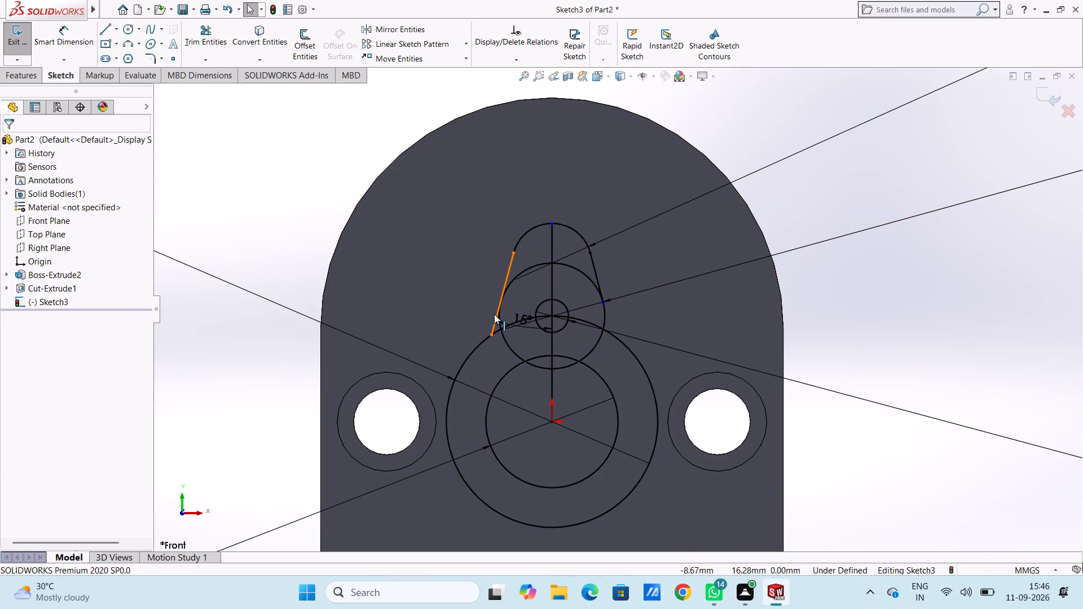
Draw a line about 8.09 mm long over the left slanted line, from the larger upper circle to the 12 mm arc's left end.
{"action": "scroll", "coordinate": [529, 296], "scroll_direction": "down", "scroll_amount": 5, "text": "ctrl"}
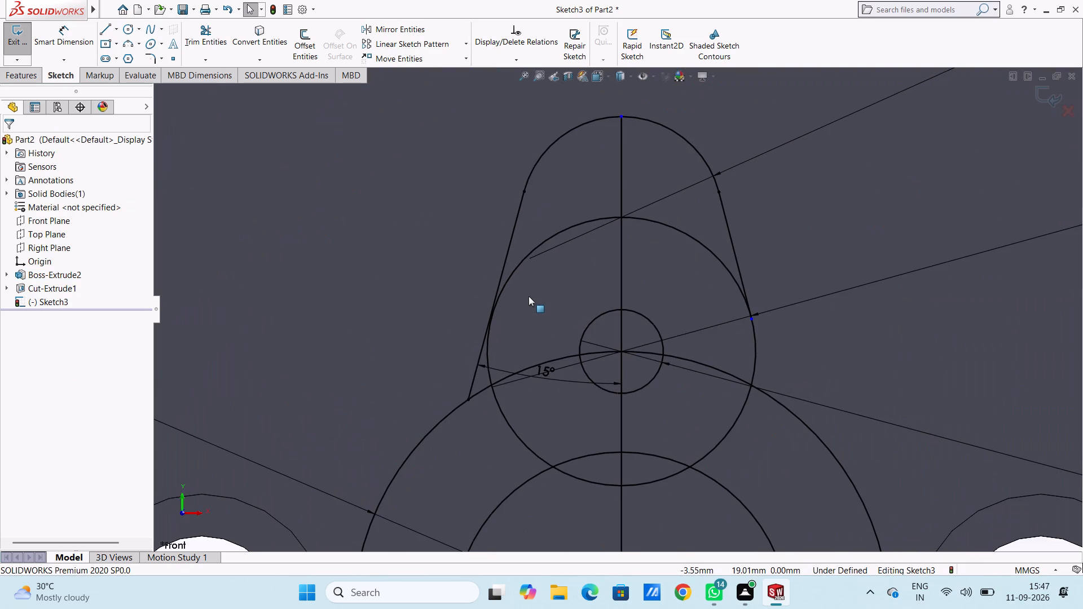
{"action": "key", "text": "l"}
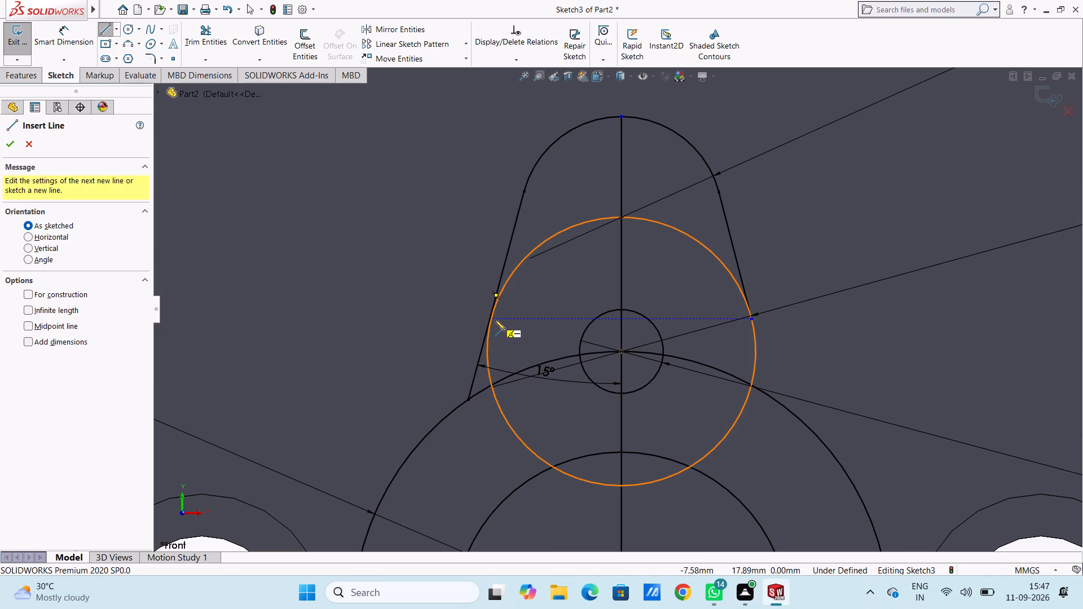
{"action": "left_click", "coordinate": [492, 320]}
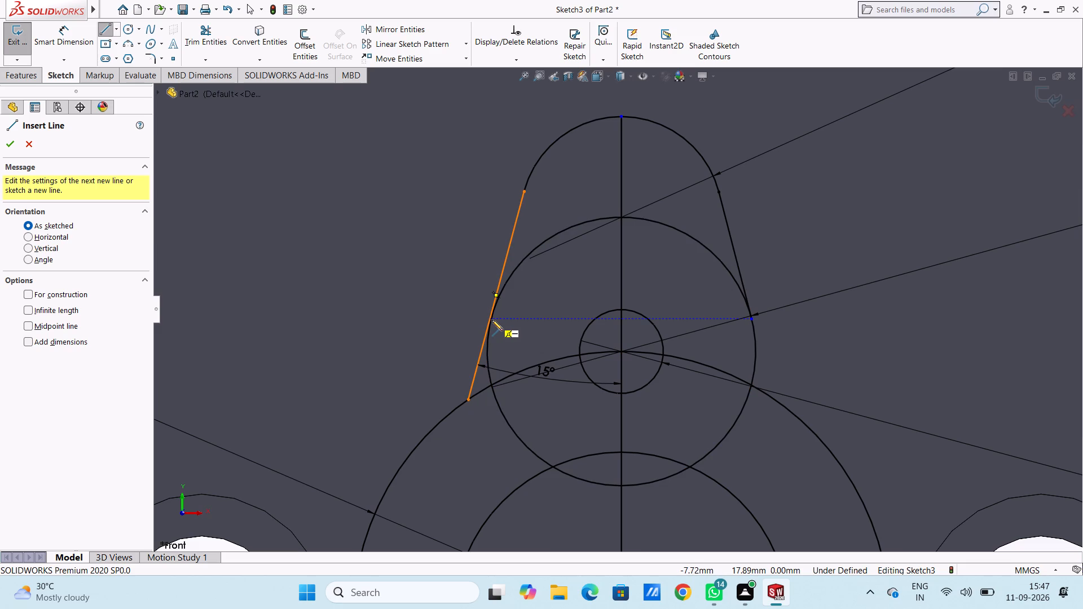
{"action": "left_click", "coordinate": [526, 188]}
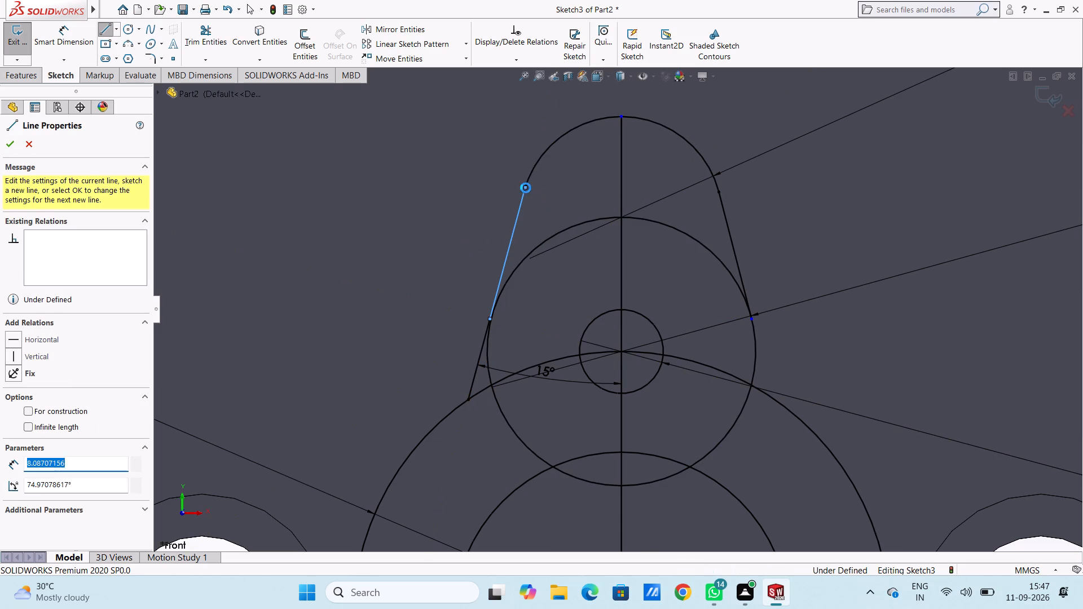
{"action": "key", "text": "Escape"}
{"action": "key", "text": "Escape"}
{"action": "key", "text": "Escape"}
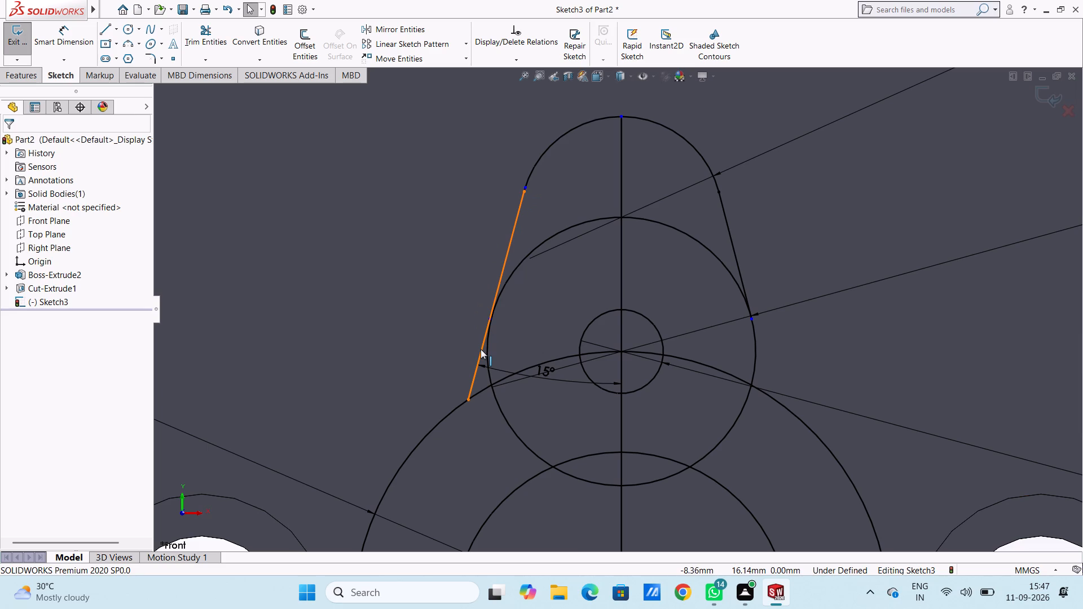
Delete the original longer left slanted line together with its 15° dimension.
{"action": "left_click", "coordinate": [481, 349]}
{"action": "key", "text": "Delete"}
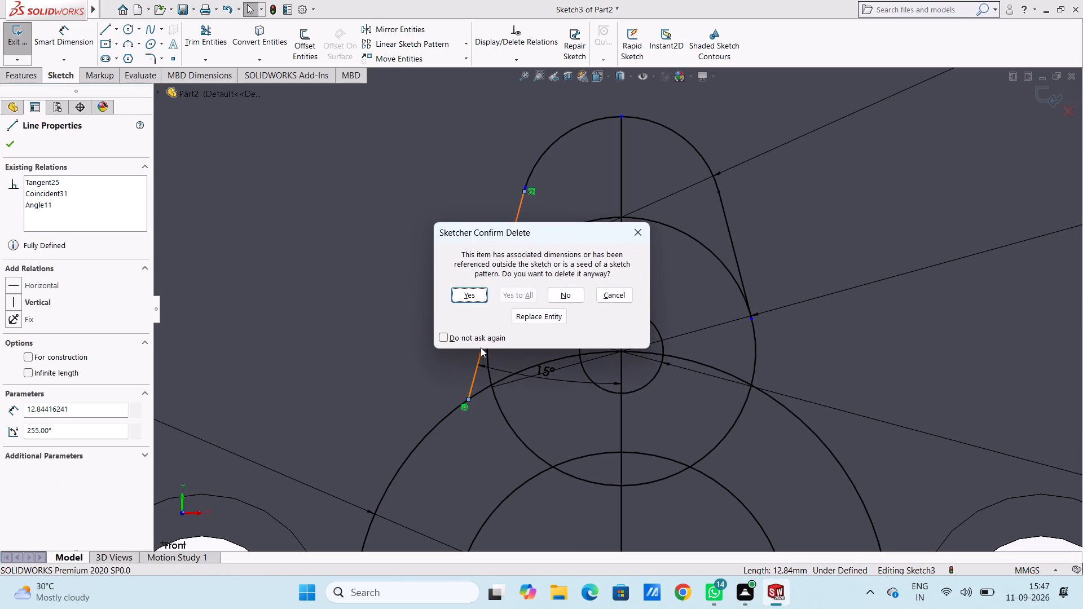
{"action": "left_click", "coordinate": [469, 294]}
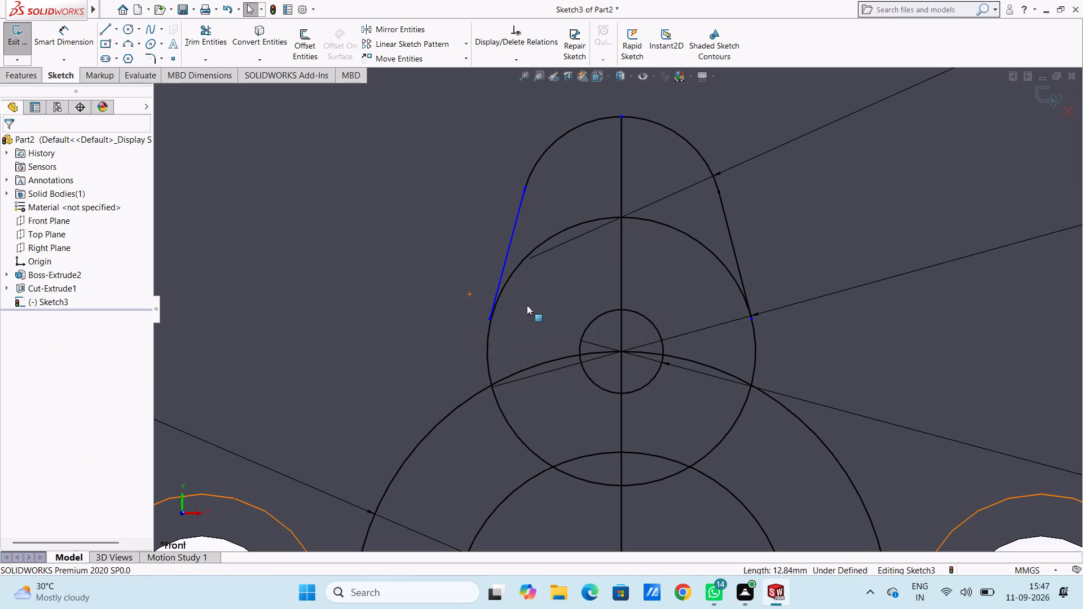
Add a tangent relation between the new left slanted line and the larger upper circle.
{"action": "scroll", "coordinate": [527, 305], "scroll_direction": "down", "scroll_amount": 1, "text": "ctrl"}
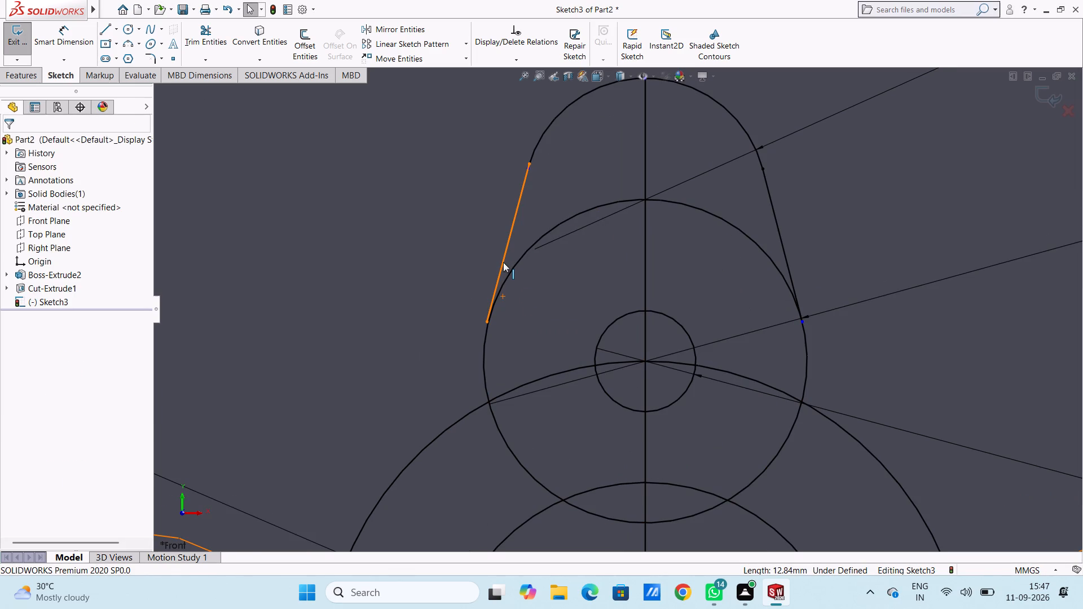
{"action": "left_click", "coordinate": [503, 262]}
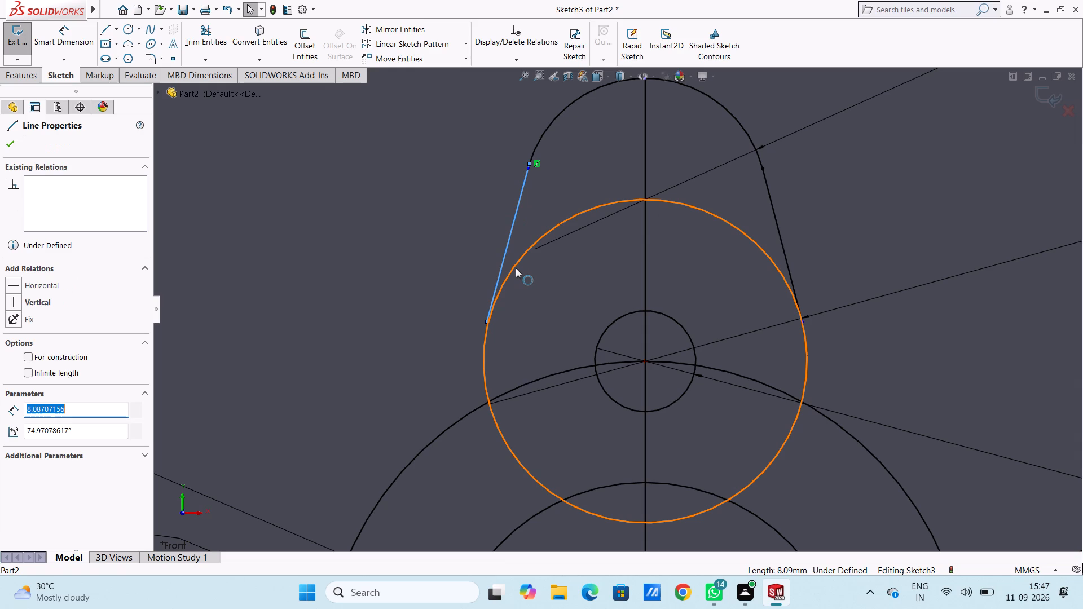
{"action": "left_click", "coordinate": [516, 268], "text": "ctrl"}
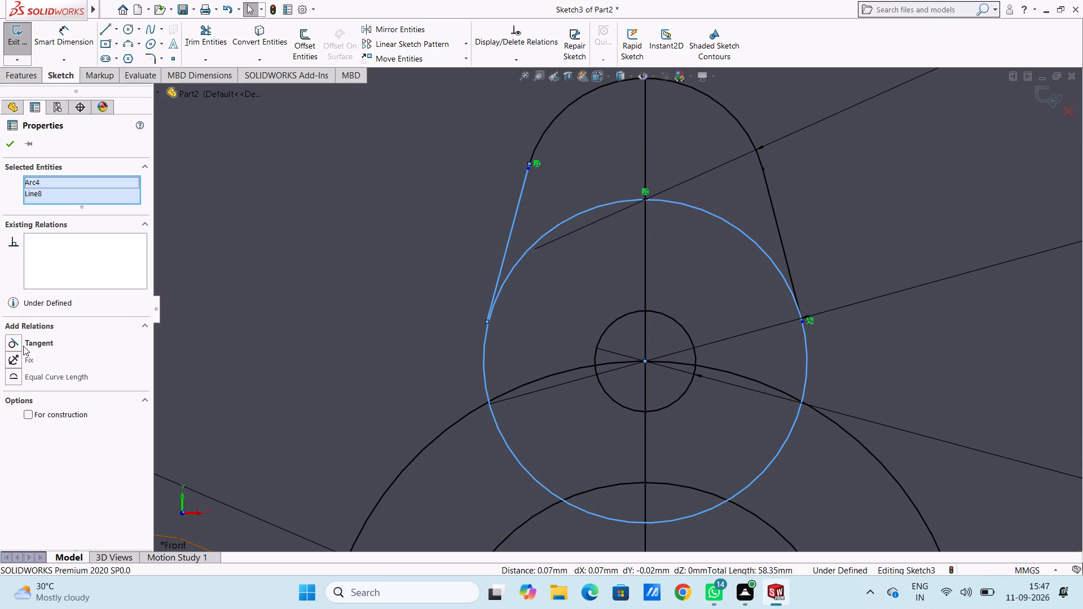
{"action": "left_click", "coordinate": [17, 341]}
{"action": "left_click", "coordinate": [287, 338]}
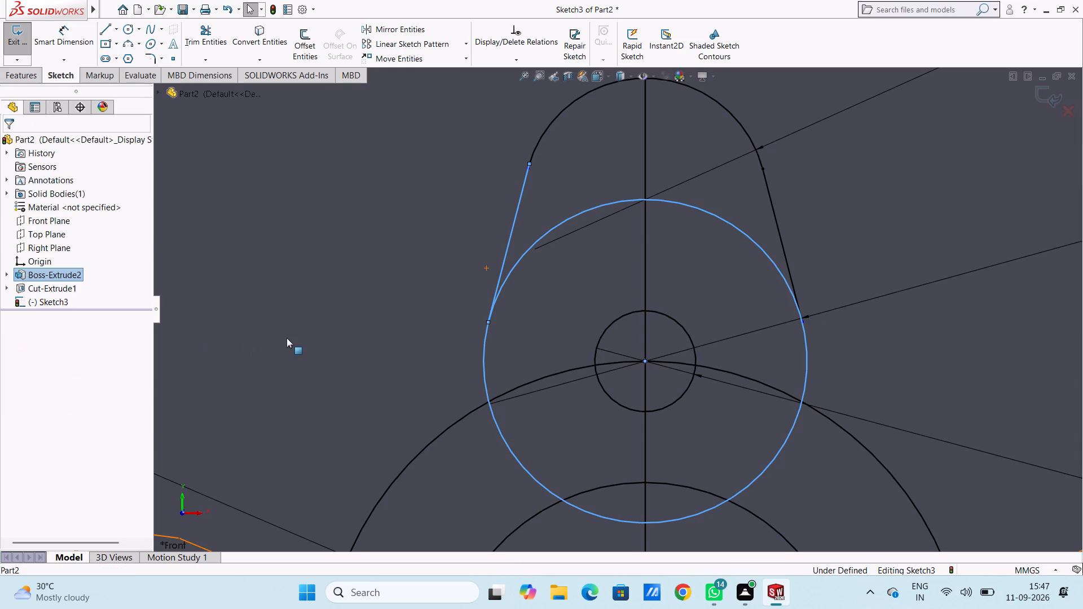
{"action": "scroll", "coordinate": [287, 338], "scroll_direction": "up", "scroll_amount": 4, "text": "ctrl"}
{"action": "left_click", "coordinate": [202, 207]}
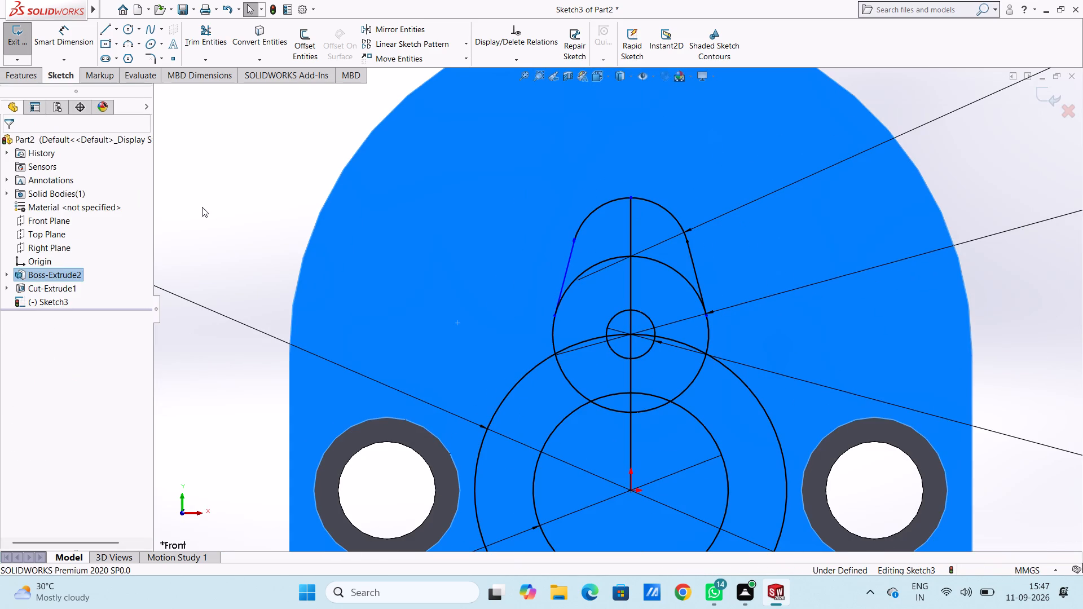
{"action": "left_click", "coordinate": [202, 207]}
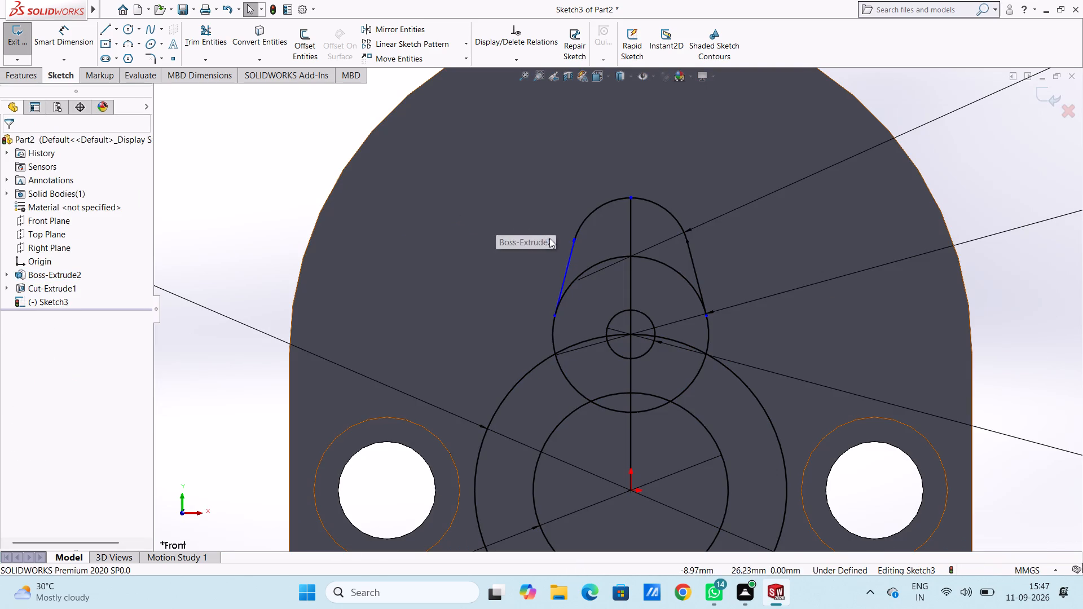
Add a tangent relation between the left slanted line and the arc at the top of the profile.
{"action": "left_click", "coordinate": [570, 249]}
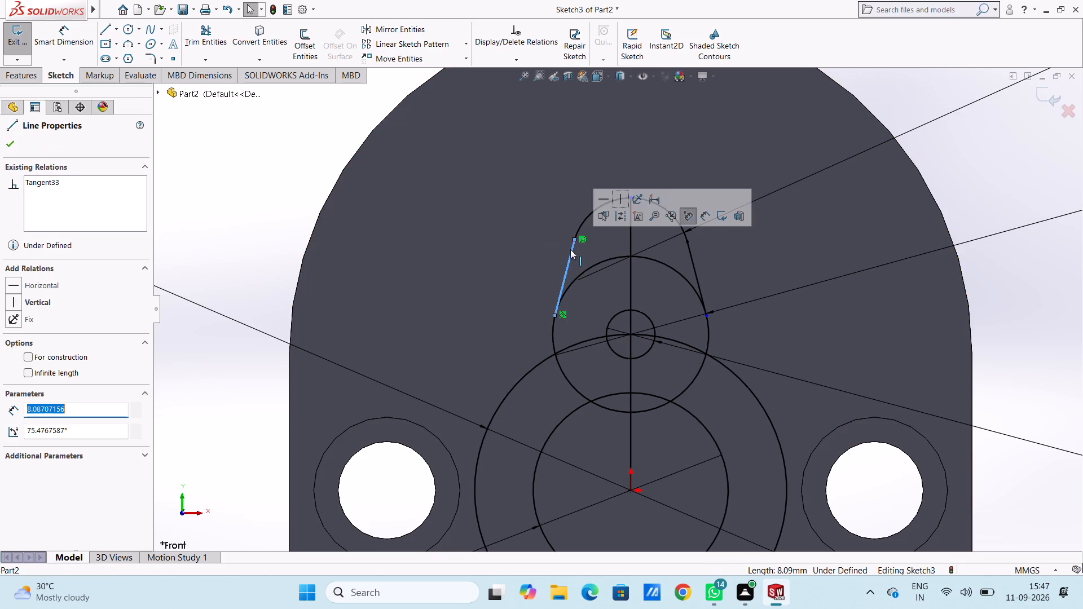
{"action": "left_click", "coordinate": [586, 220], "text": "ctrl"}
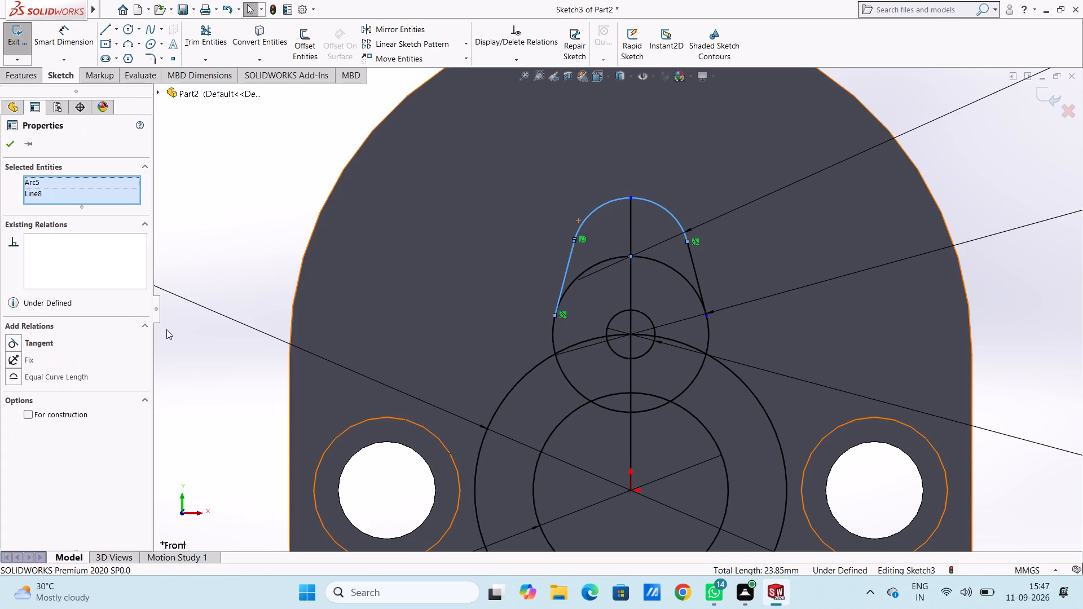
{"action": "left_click", "coordinate": [10, 342]}
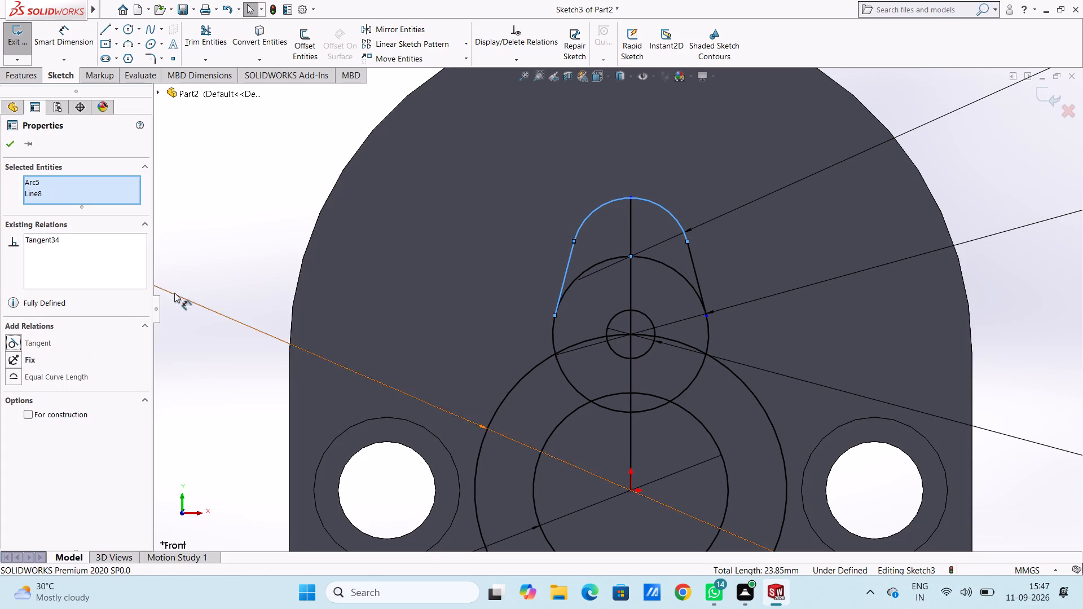
{"action": "left_click", "coordinate": [221, 274]}
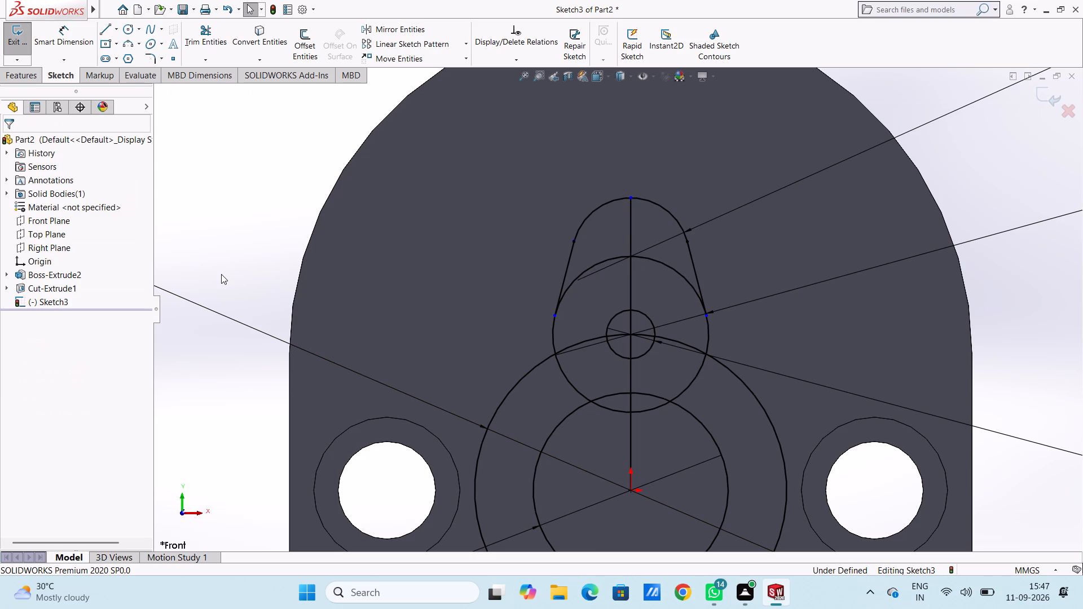
{"action": "left_click", "coordinate": [221, 274]}
Draw a line about 11.4 mm long from the left slanted line's lower end to the left side of the large outer circle.
{"action": "scroll", "coordinate": [221, 274], "scroll_direction": "up", "scroll_amount": 3, "text": "ctrl"}
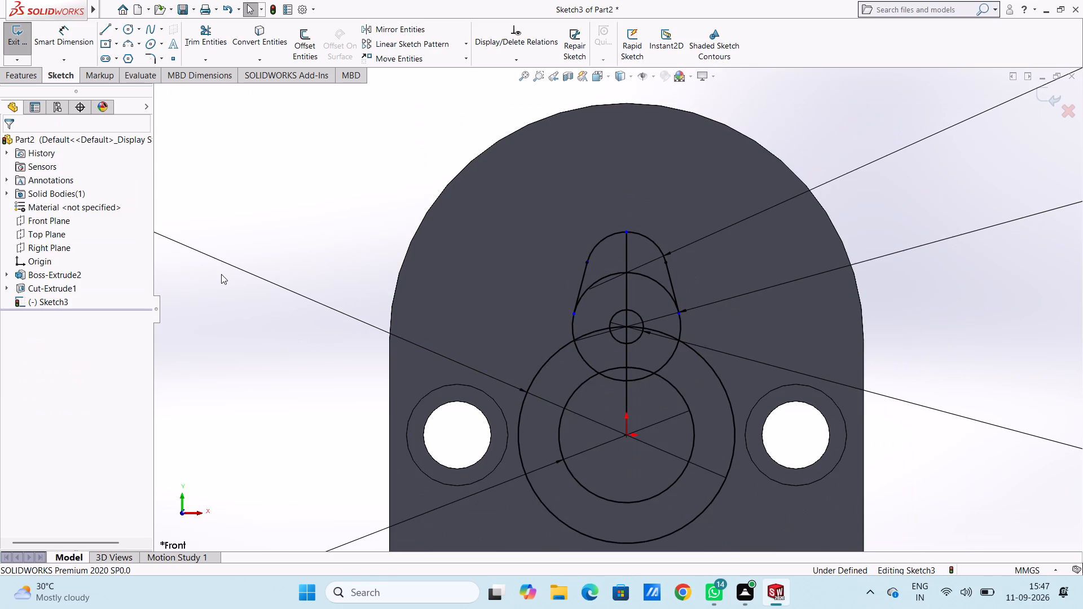
{"action": "key", "text": "l"}
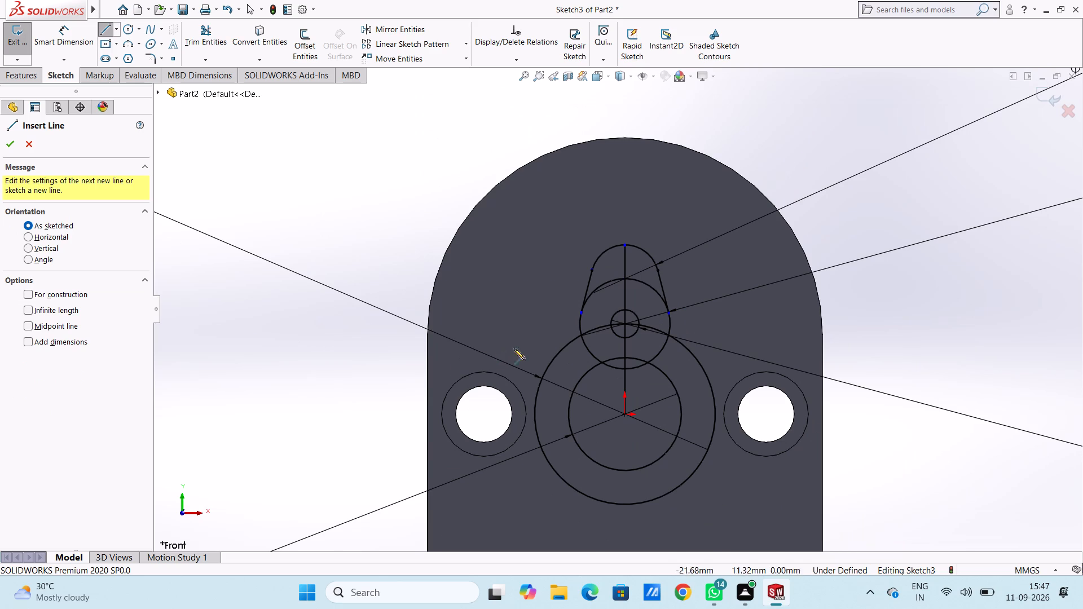
{"action": "left_click", "coordinate": [581, 315]}
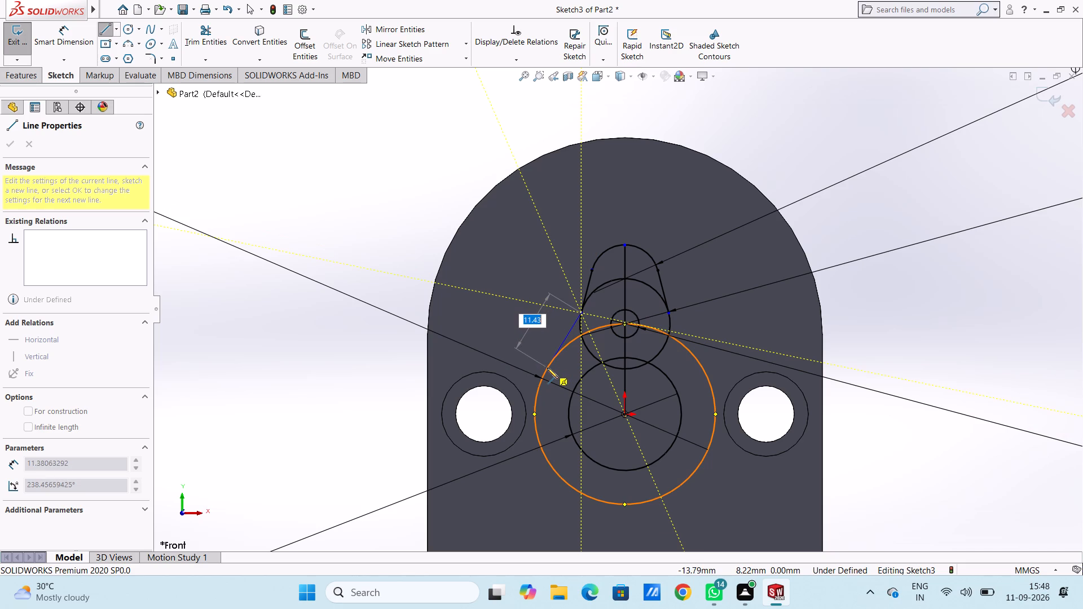
{"action": "left_click", "coordinate": [547, 368]}
{"action": "key", "text": "Escape"}
{"action": "key", "text": "Escape"}
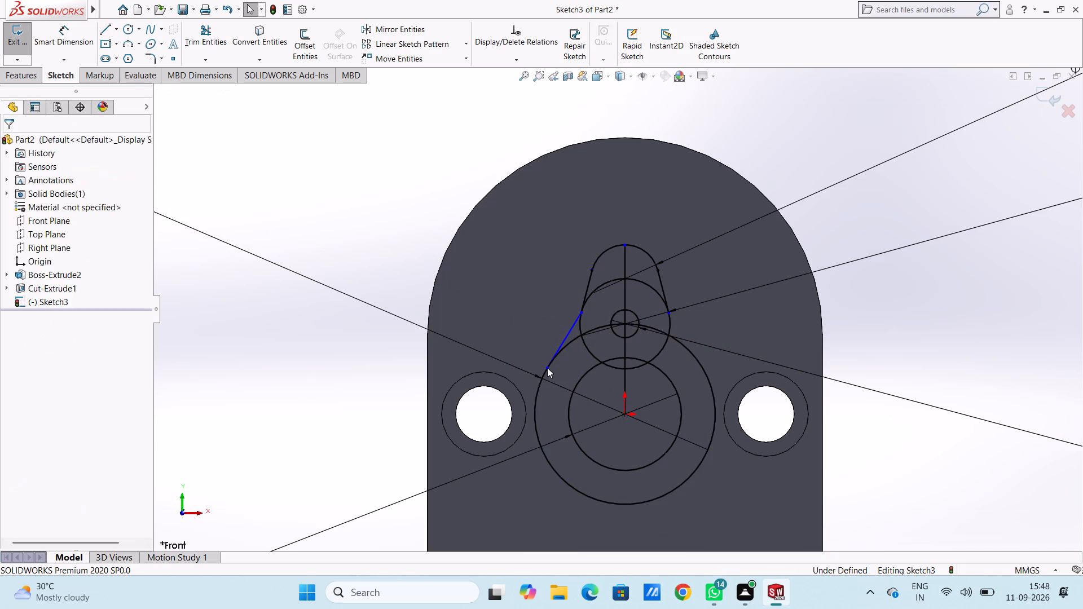
{"action": "key", "text": "Escape"}
{"action": "left_click", "coordinate": [882, 294]}
Draw a line about 9.04 mm long from the right slanted line's lower end to the right side of the large outer circle.
{"action": "key", "text": "l"}
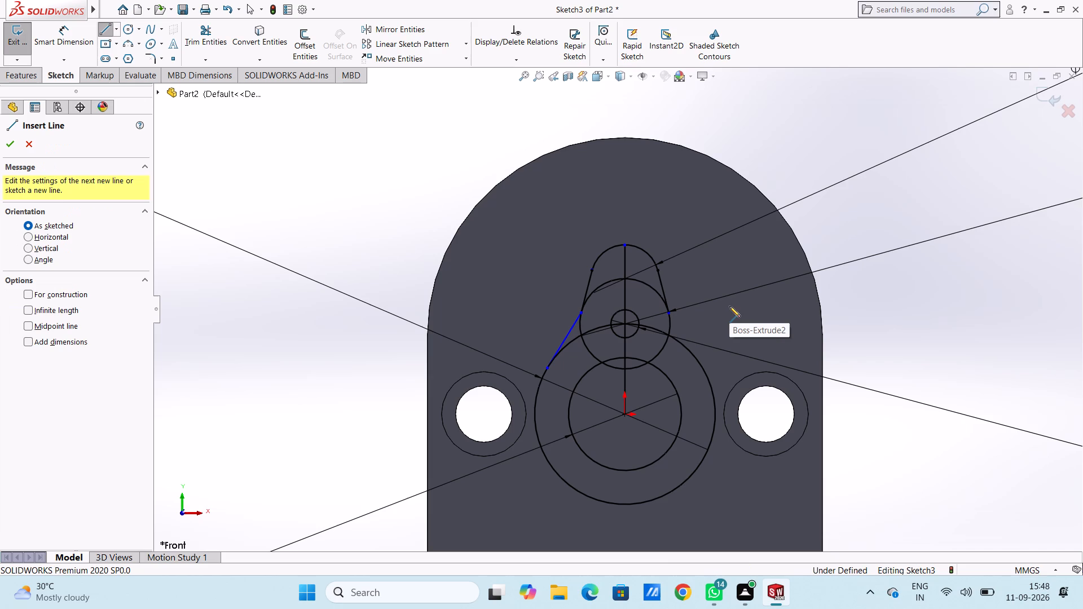
{"action": "left_click", "coordinate": [668, 313]}
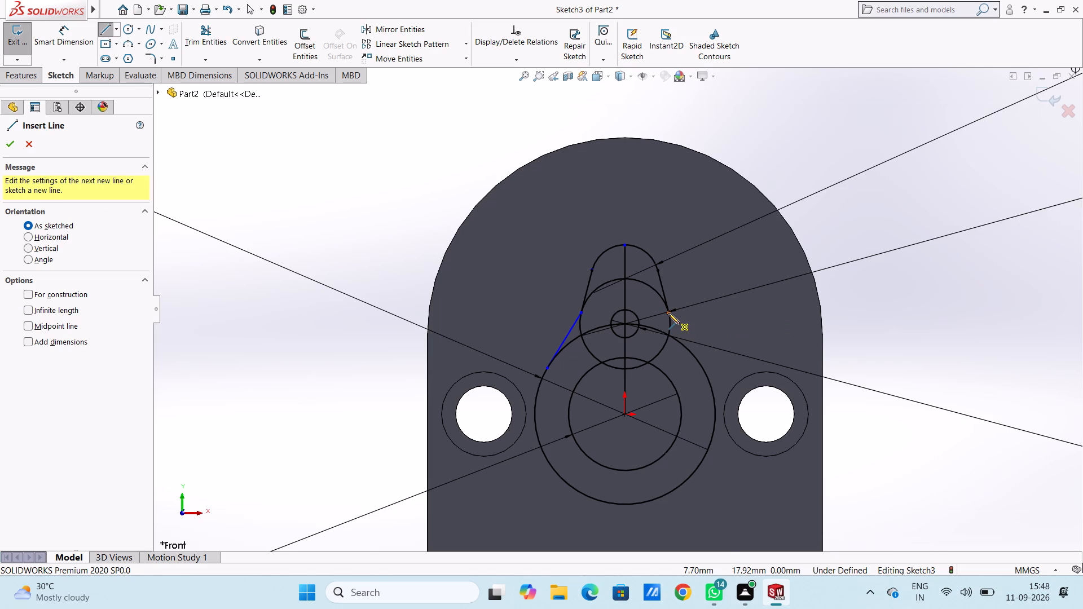
{"action": "left_click", "coordinate": [694, 357]}
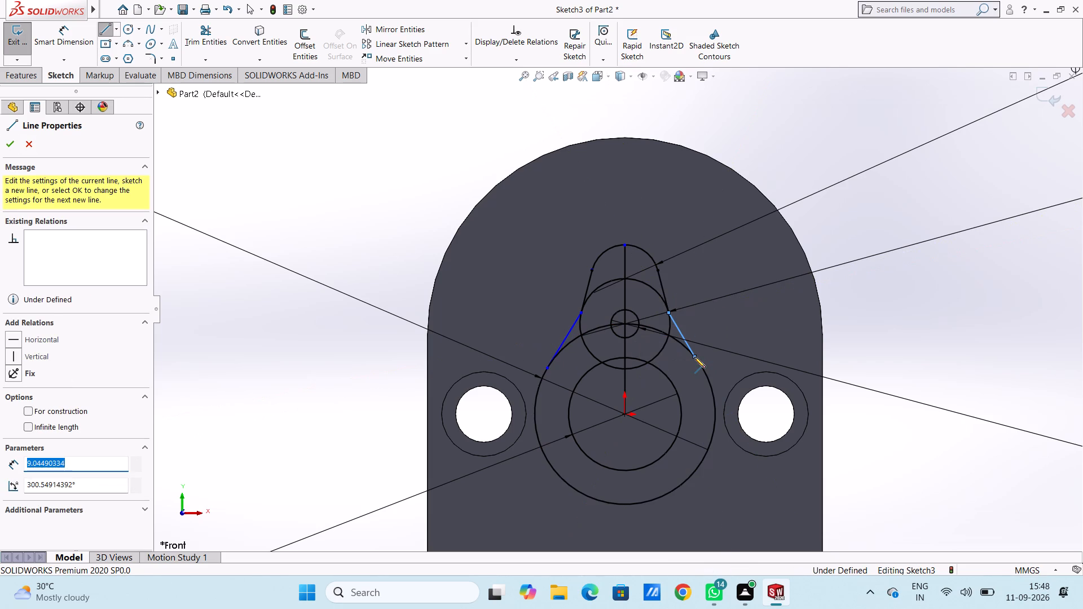
{"action": "key", "text": "Escape"}
{"action": "key", "text": "Escape"}
{"action": "key", "text": "Escape"}
{"action": "left_click", "coordinate": [874, 309]}
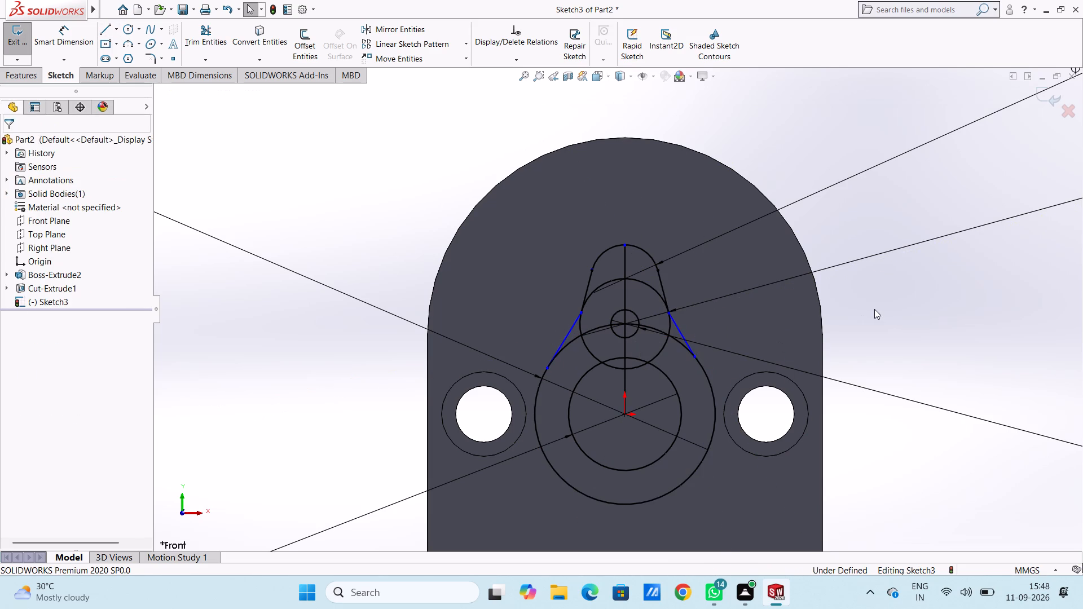
Add a tangent relation between the new lower left line and the large outer circle.
{"action": "left_click", "coordinate": [565, 339]}
{"action": "left_click", "coordinate": [569, 344], "text": "ctrl"}
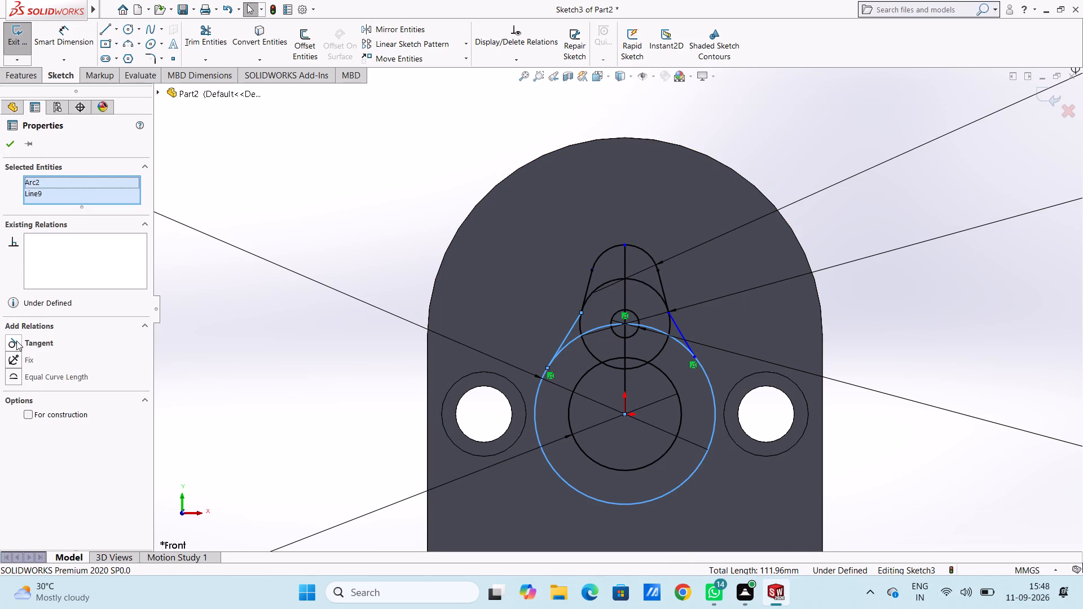
{"action": "left_click", "coordinate": [16, 341]}
{"action": "left_click", "coordinate": [265, 346]}
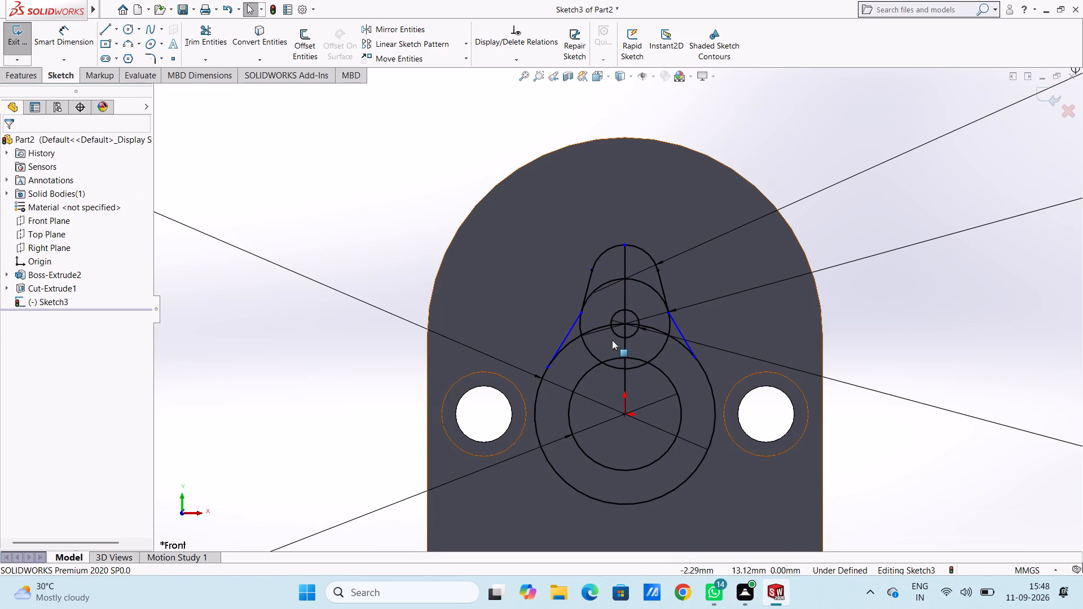
Add a tangent relation between the new lower right line and the large outer circle.
{"action": "left_click", "coordinate": [681, 332]}
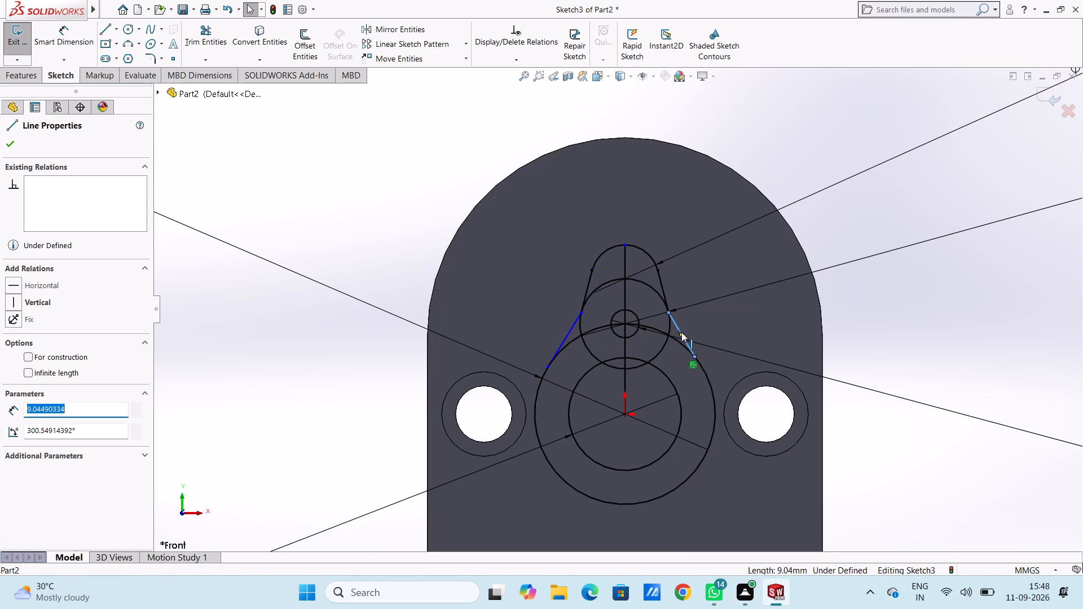
{"action": "left_click", "coordinate": [706, 374], "text": "ctrl"}
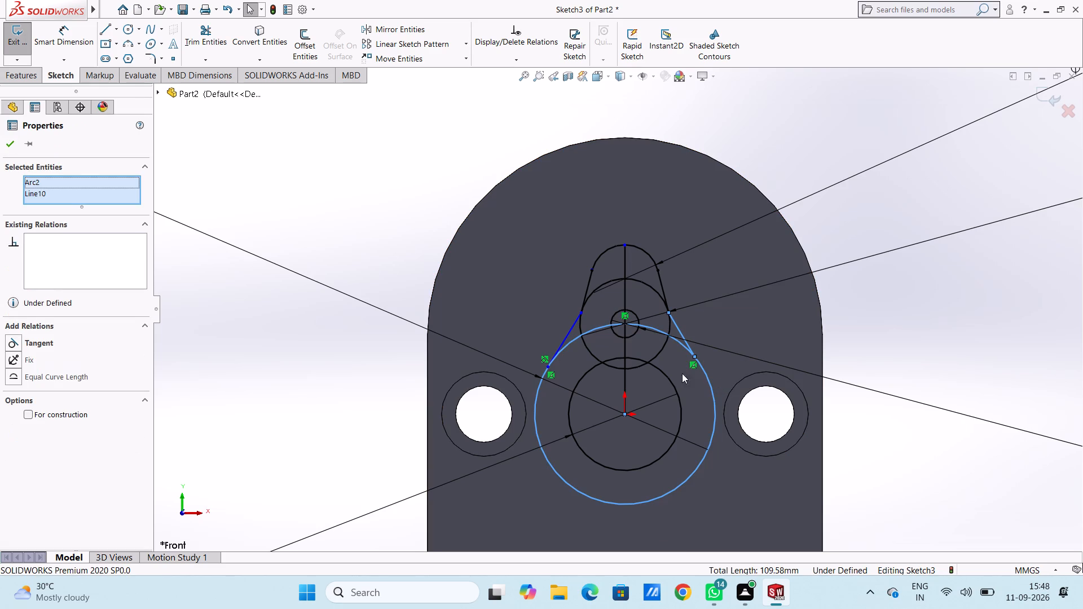
{"action": "left_click", "coordinate": [15, 339]}
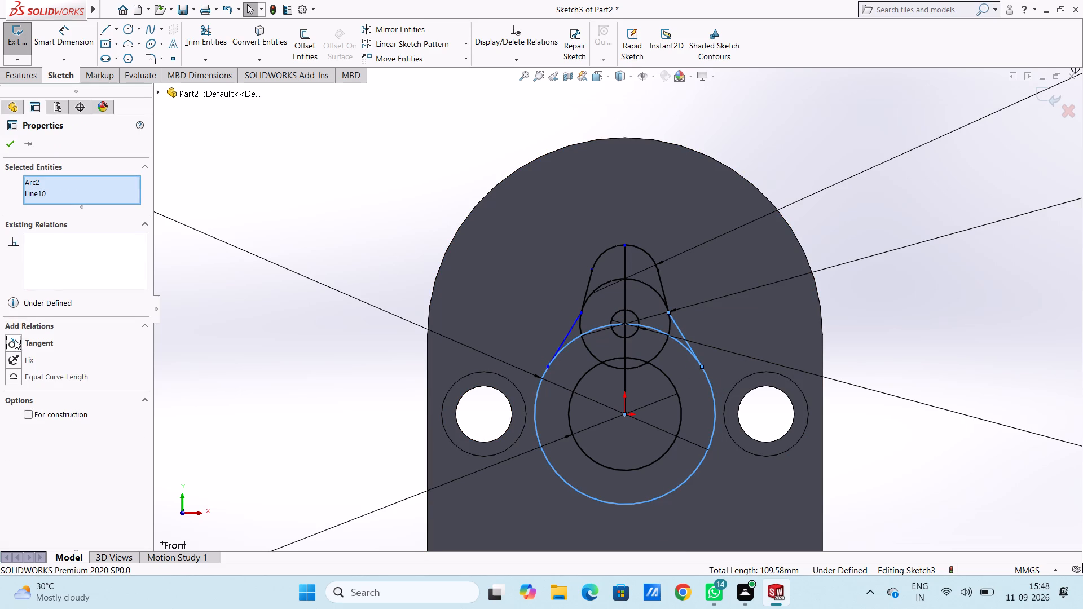
{"action": "left_click", "coordinate": [309, 394]}
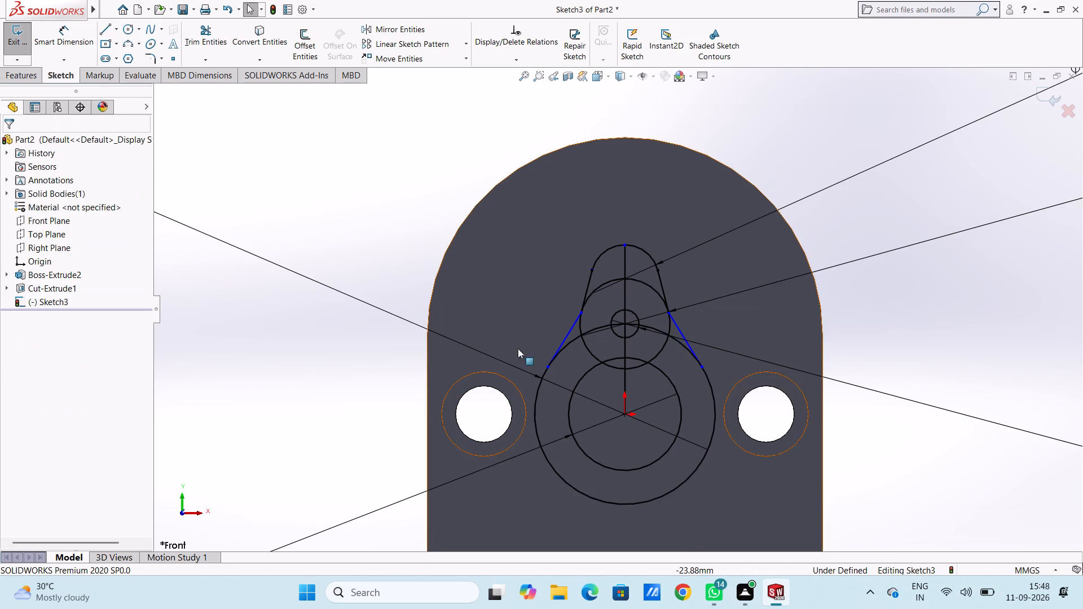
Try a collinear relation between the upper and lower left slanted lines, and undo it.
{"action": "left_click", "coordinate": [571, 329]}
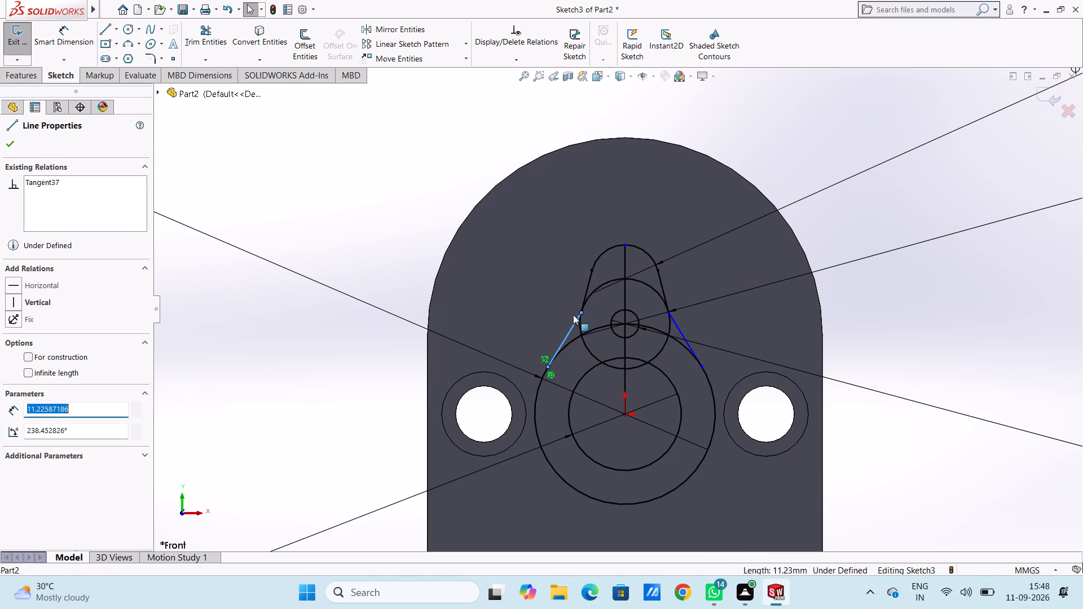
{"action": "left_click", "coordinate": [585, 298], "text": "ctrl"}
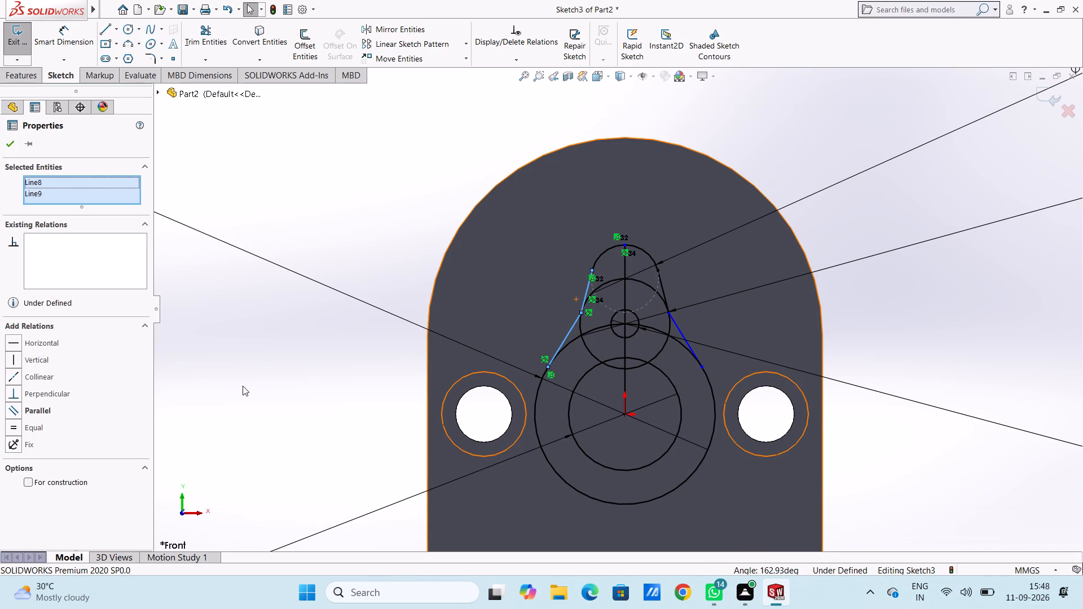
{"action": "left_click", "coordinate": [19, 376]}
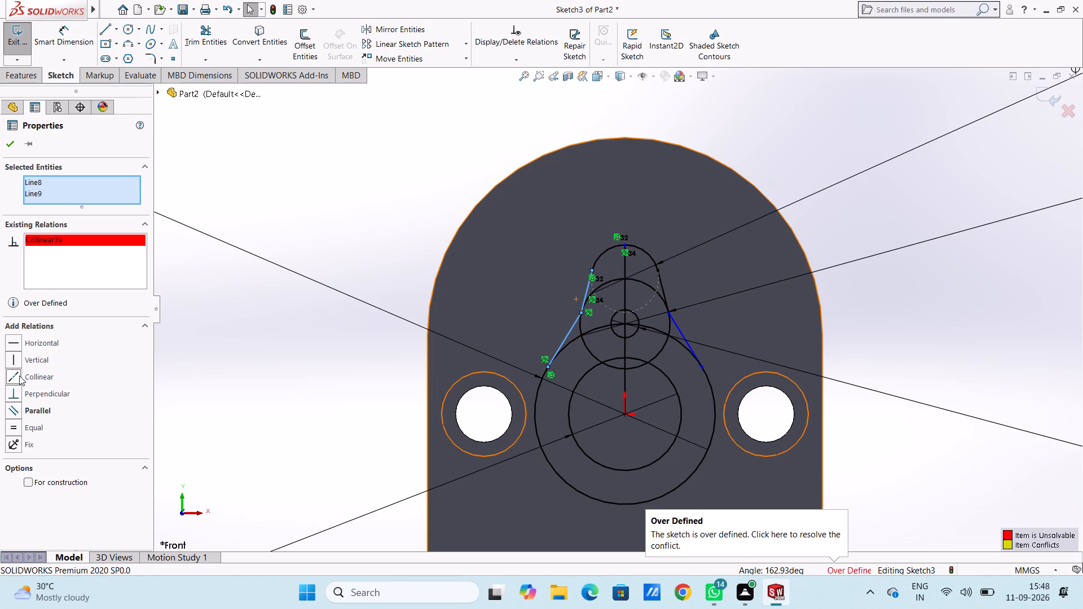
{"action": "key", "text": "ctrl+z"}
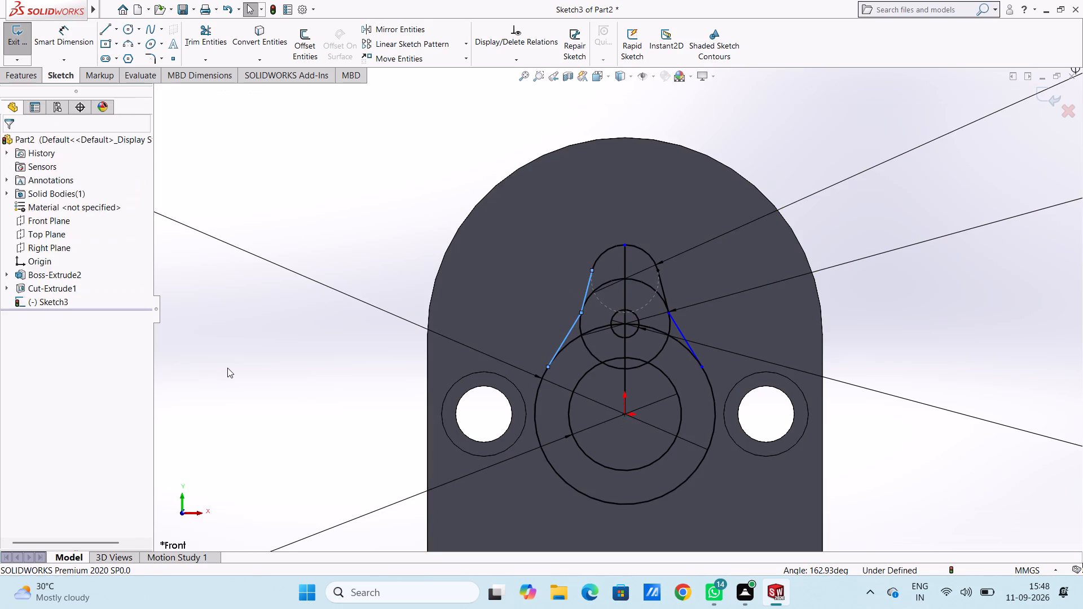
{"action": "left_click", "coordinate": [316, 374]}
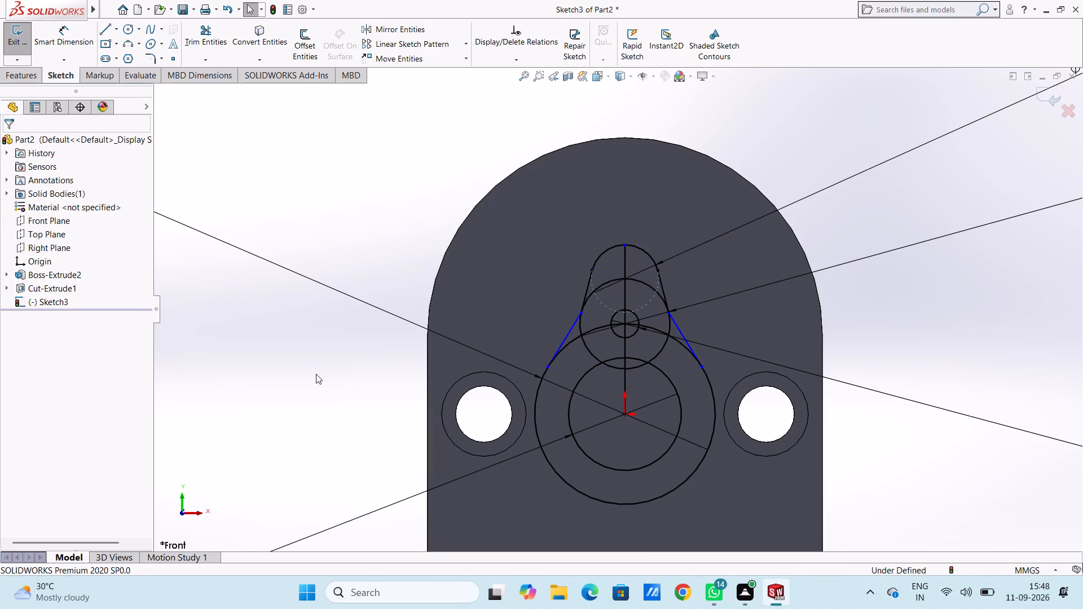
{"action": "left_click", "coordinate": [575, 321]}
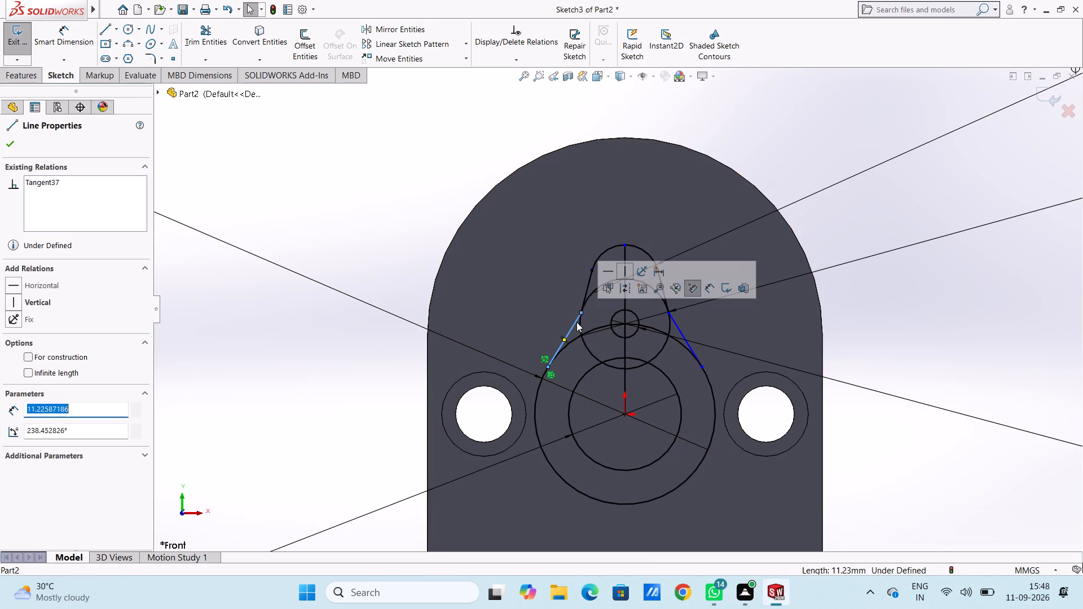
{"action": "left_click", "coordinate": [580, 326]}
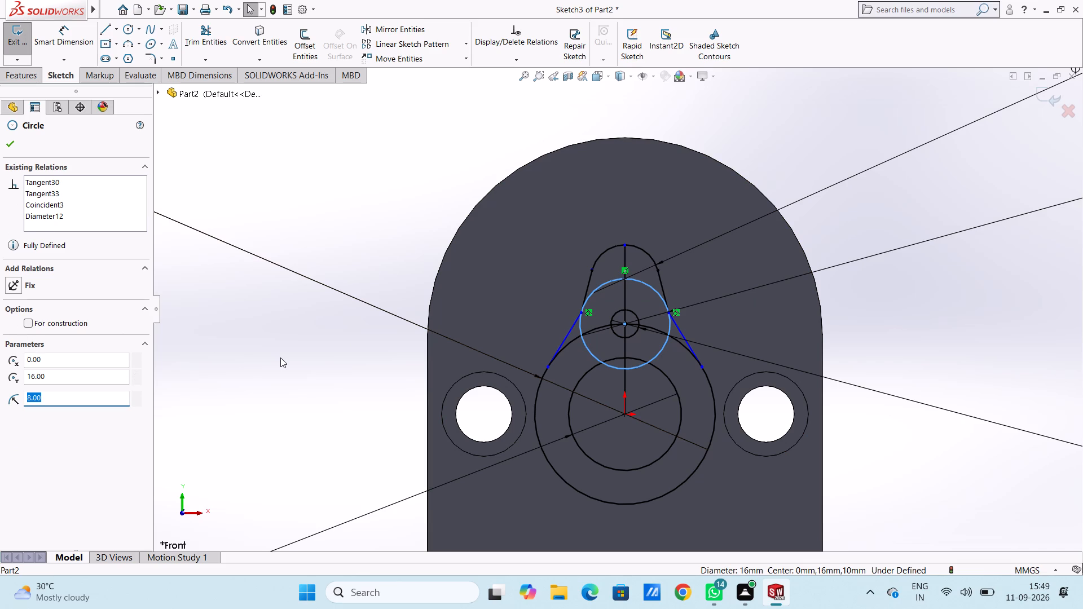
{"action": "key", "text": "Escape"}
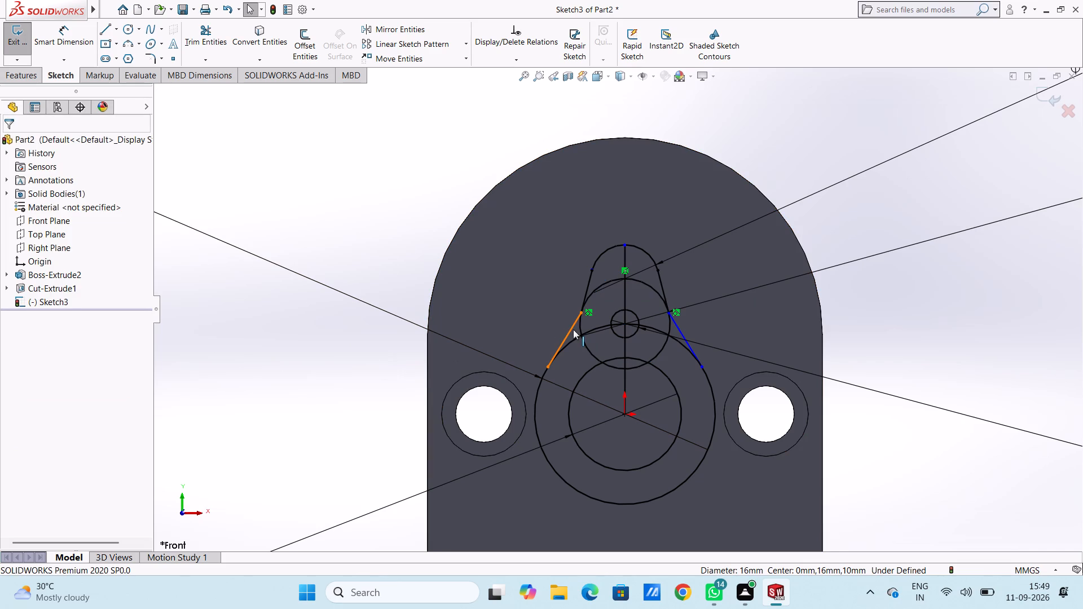
Add a tangent relation between the lower left line and the 16 mm circle.
{"action": "left_click", "coordinate": [573, 329]}
{"action": "left_click", "coordinate": [580, 327], "text": "ctrl"}
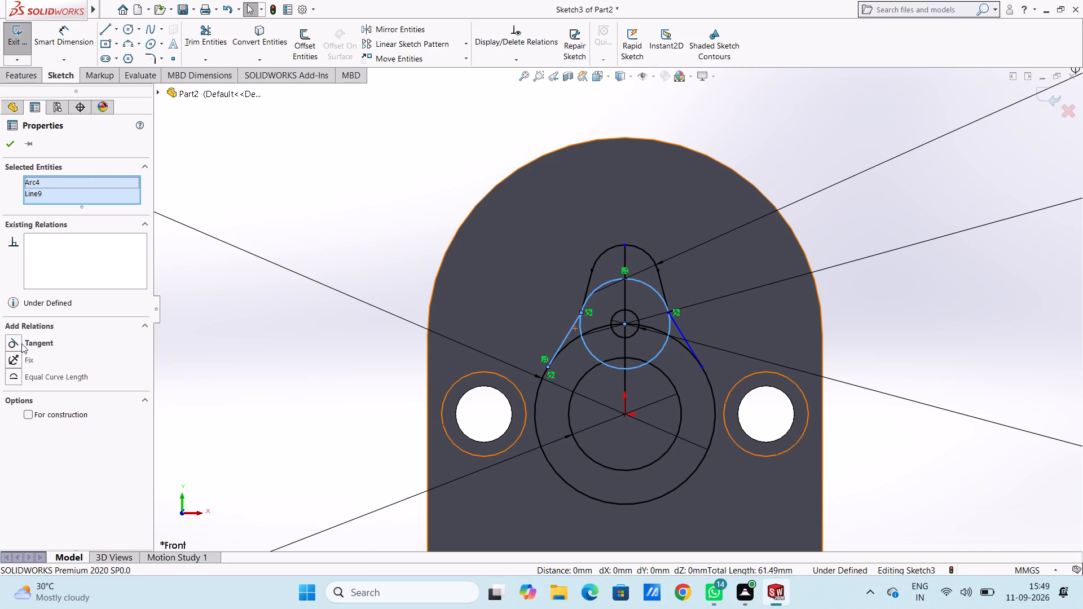
{"action": "left_click", "coordinate": [14, 342]}
{"action": "left_click", "coordinate": [214, 340]}
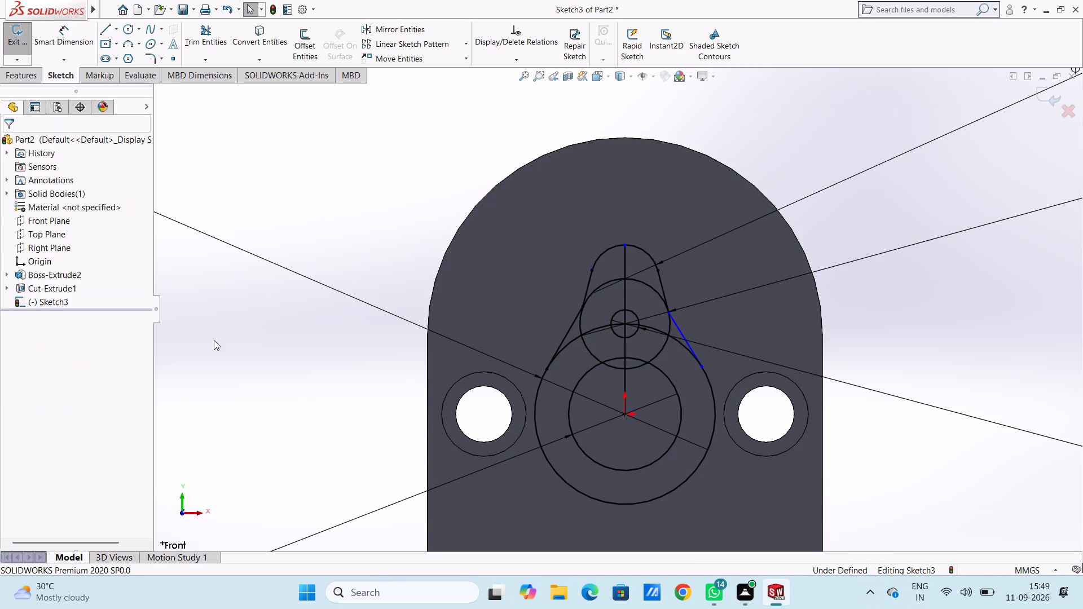
Add a tangent relation between the lower right line and the 16 mm circle.
{"action": "left_click", "coordinate": [681, 332]}
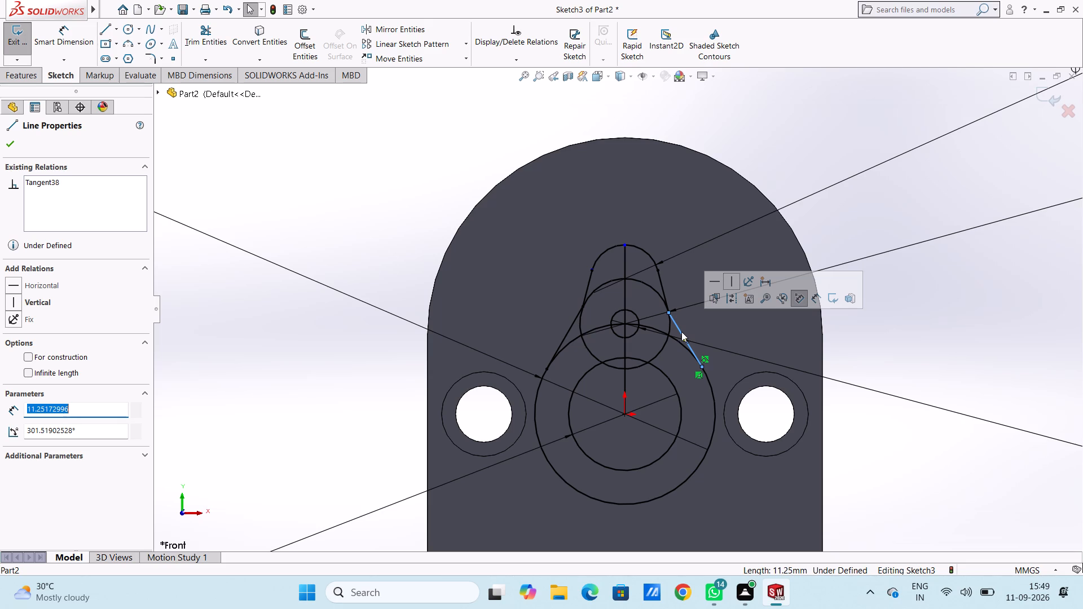
{"action": "left_click", "coordinate": [670, 331], "text": "ctrl"}
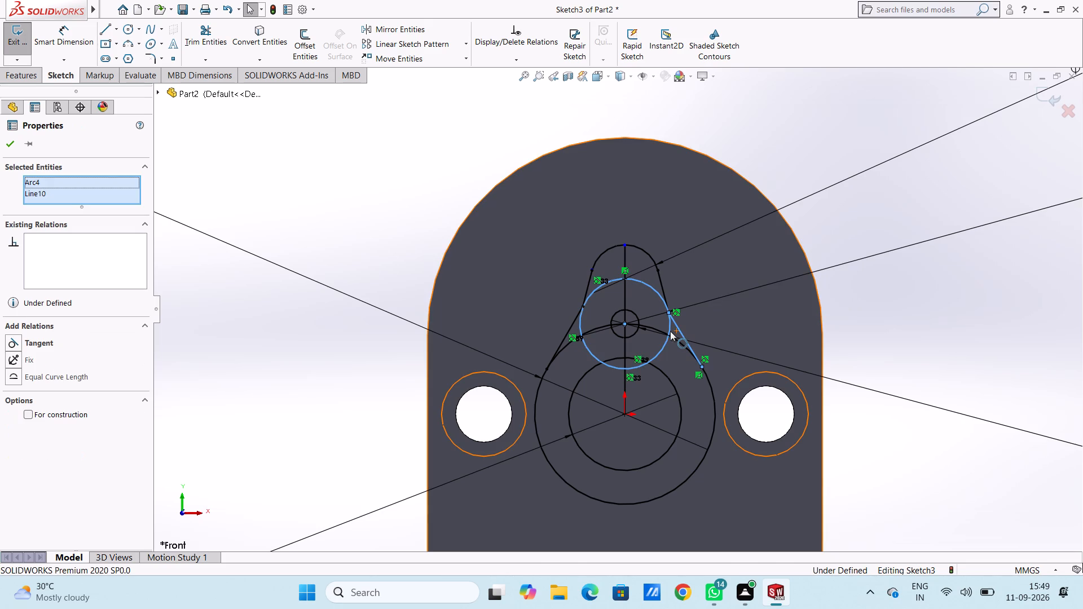
{"action": "left_click", "coordinate": [39, 343]}
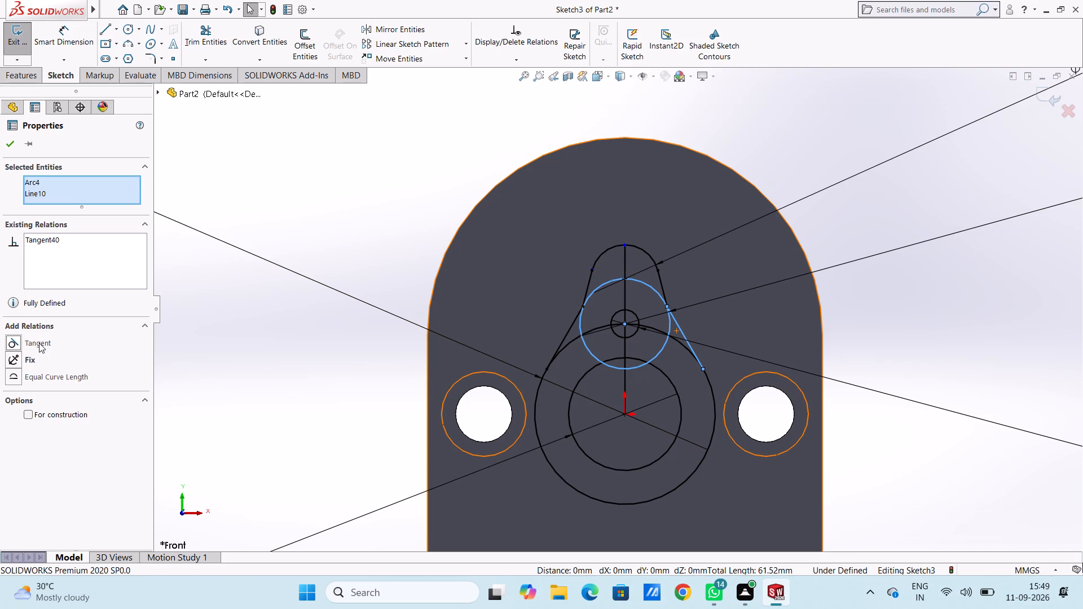
{"action": "left_click", "coordinate": [266, 380]}
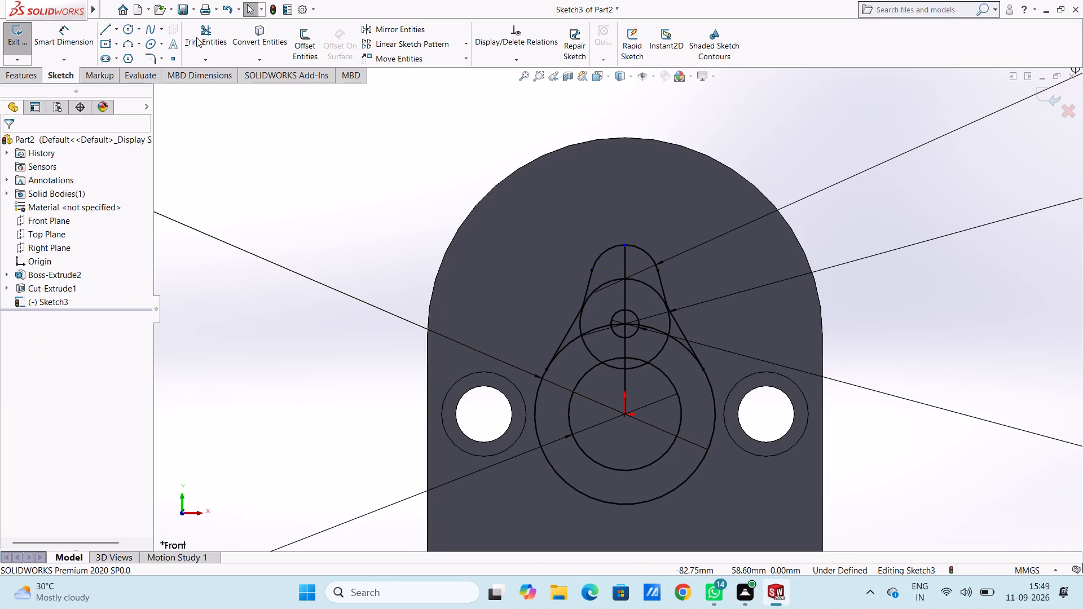
Trim away all segments of the 16 mm circle inside and between the tangent lines.
{"action": "left_click", "coordinate": [197, 36]}
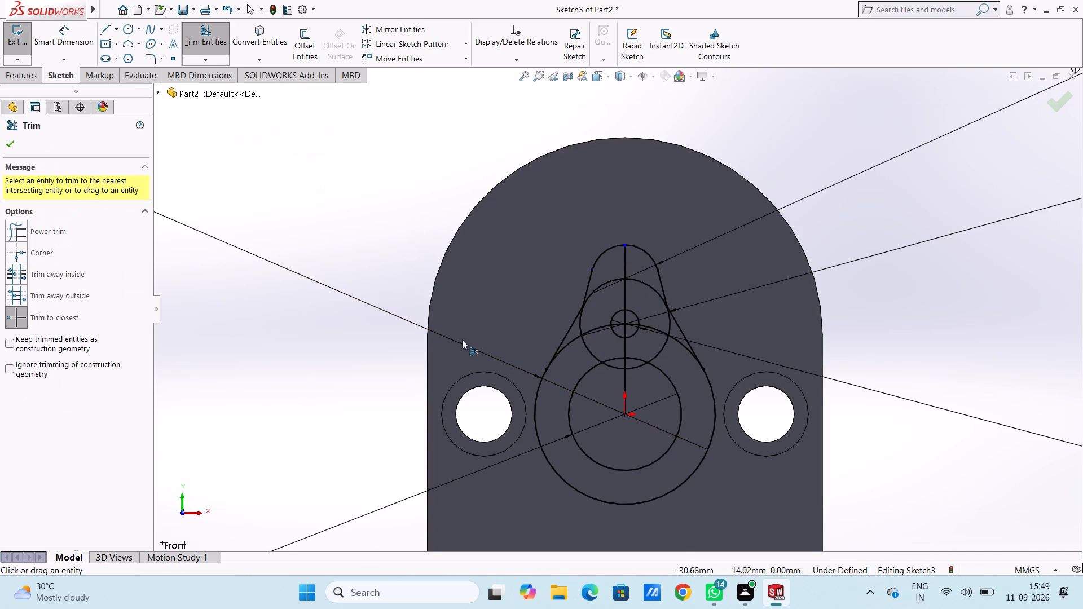
{"action": "left_click", "coordinate": [587, 345]}
{"action": "left_click", "coordinate": [579, 325]}
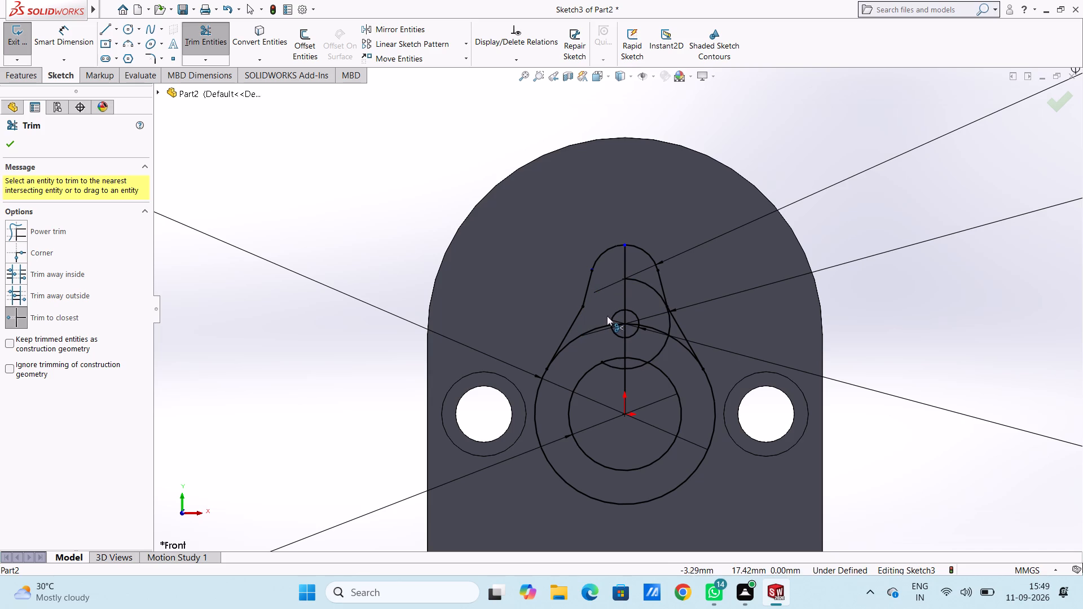
{"action": "left_click", "coordinate": [658, 354]}
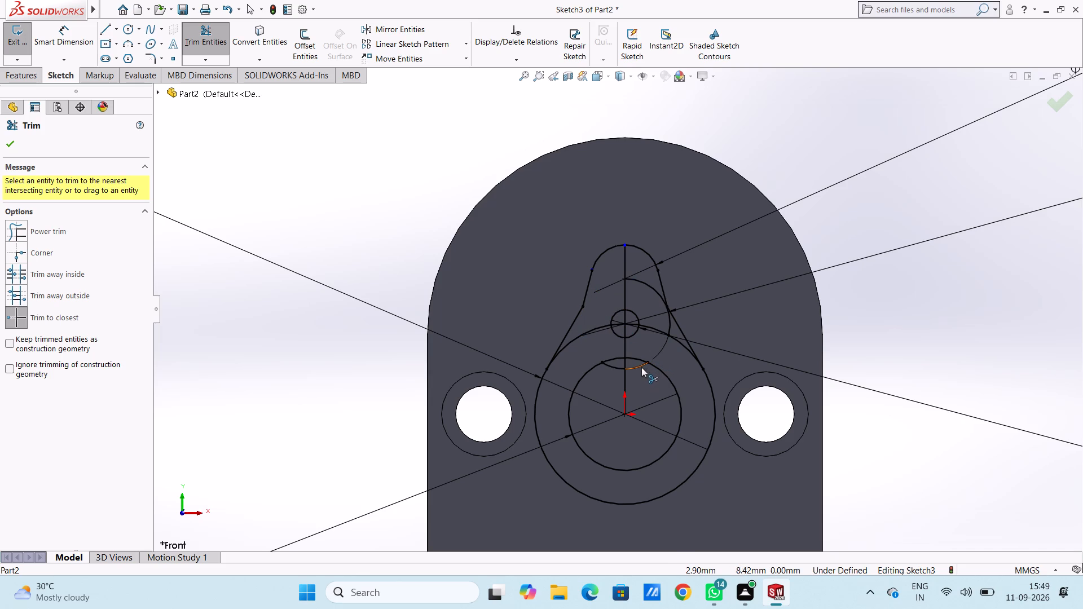
{"action": "left_click", "coordinate": [641, 367]}
{"action": "left_click", "coordinate": [611, 367]}
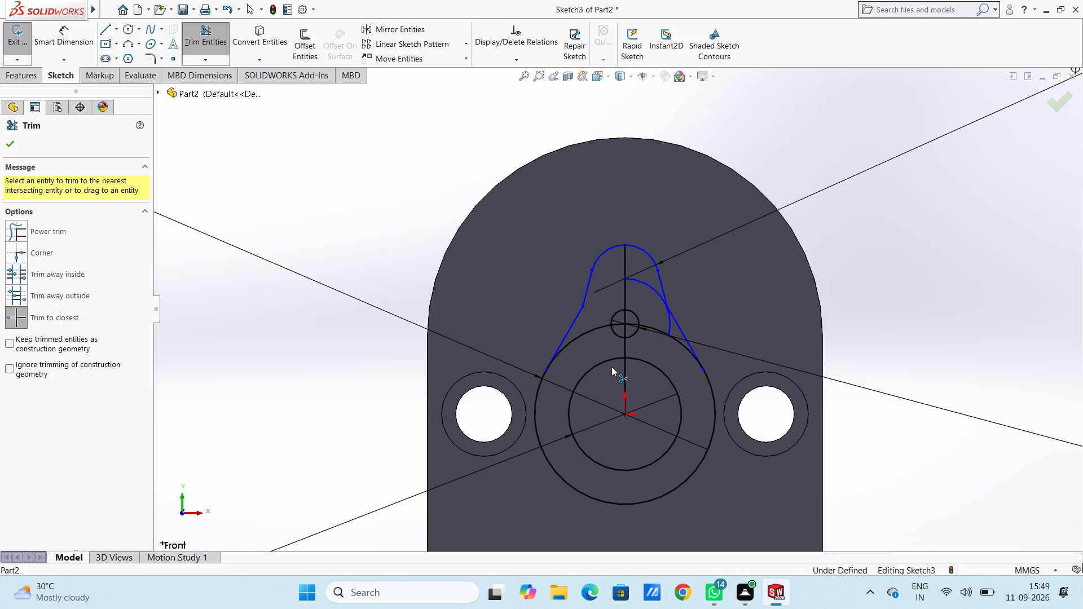
{"action": "left_click", "coordinate": [649, 284]}
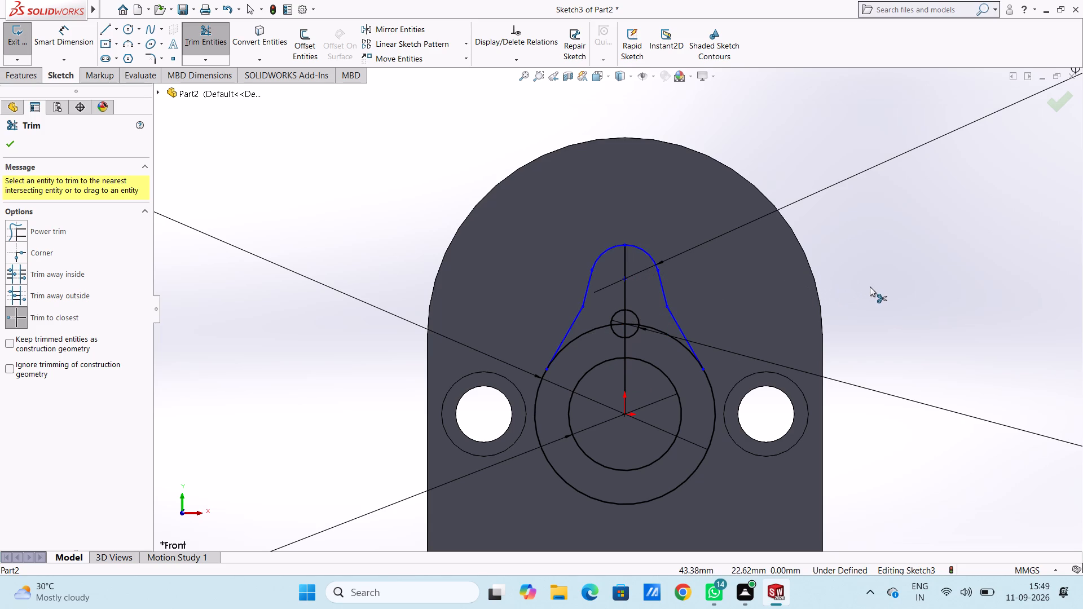
{"action": "key", "text": "Escape"}
{"action": "key", "text": "Escape"}
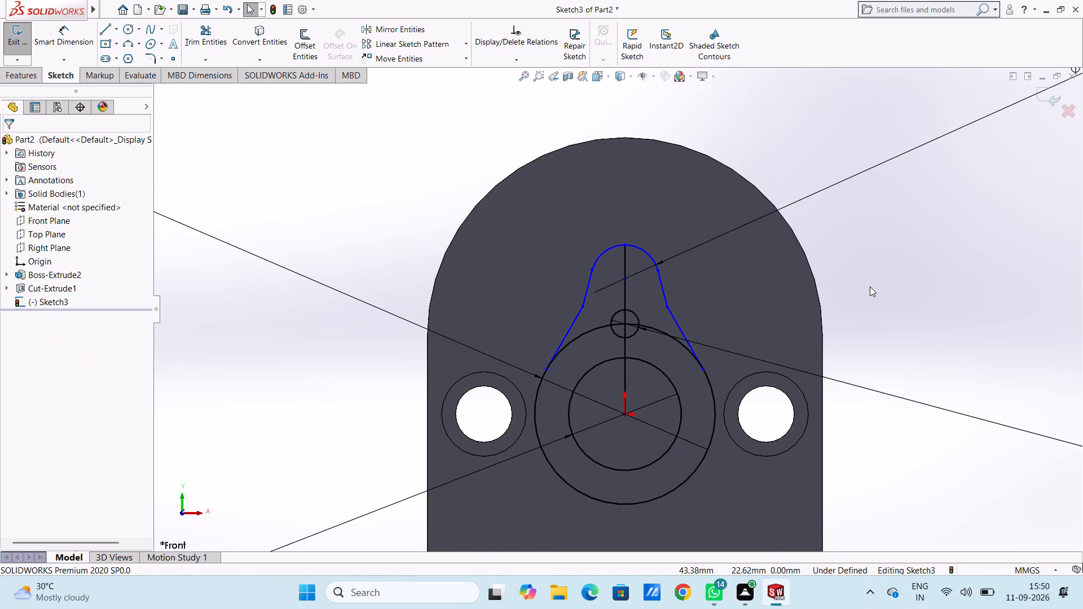
Trim the upper arc of the 32 mm circle on both sides between the lower tangent lines.
{"action": "scroll", "coordinate": [870, 286], "scroll_direction": "up", "scroll_amount": 3, "text": "ctrl"}
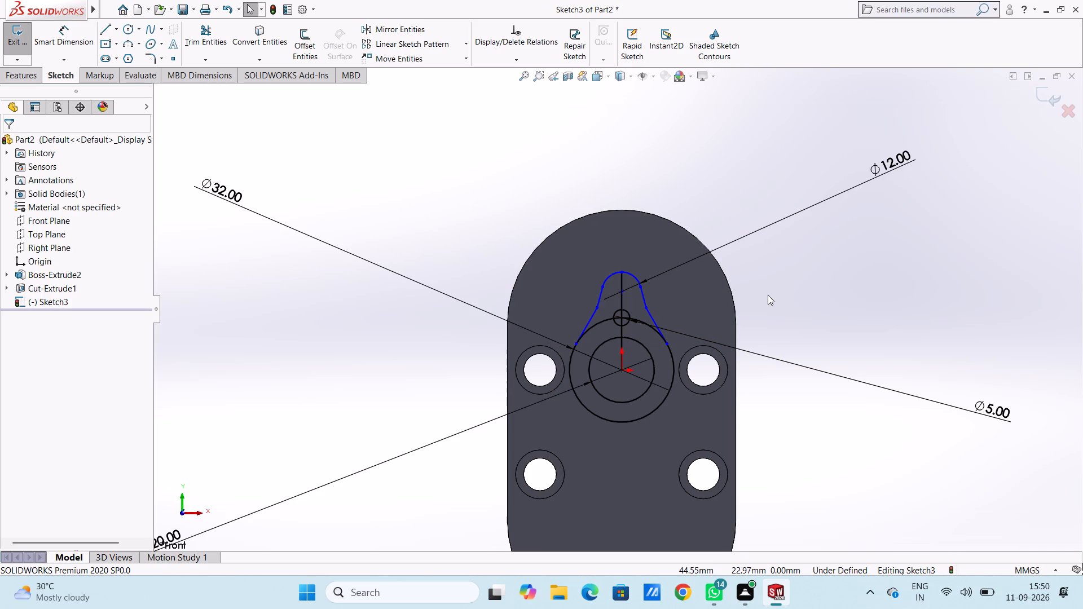
{"action": "left_click", "coordinate": [205, 38]}
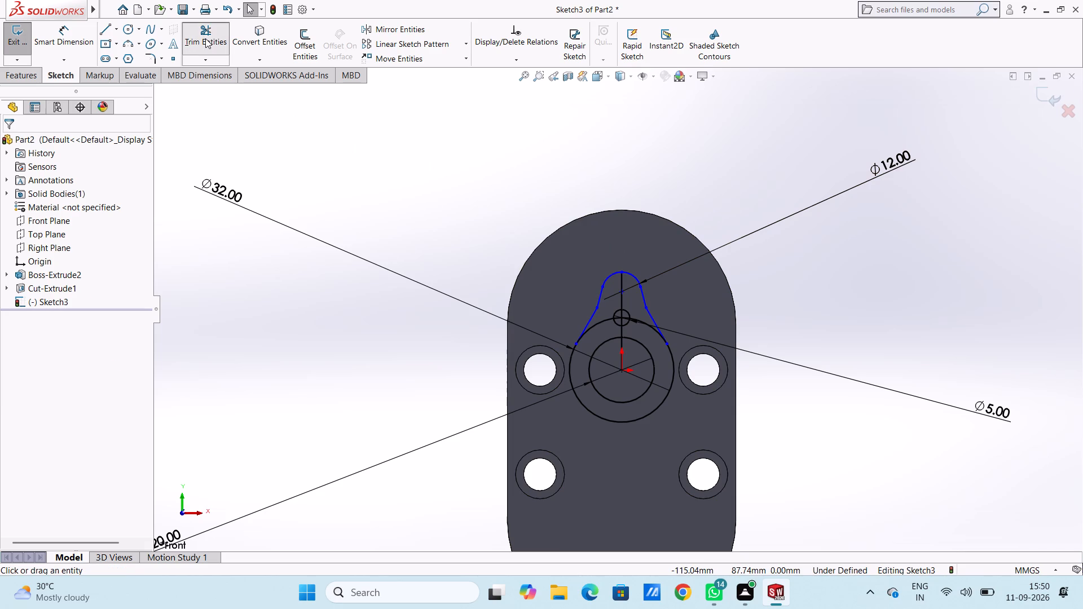
{"action": "left_click", "coordinate": [590, 332]}
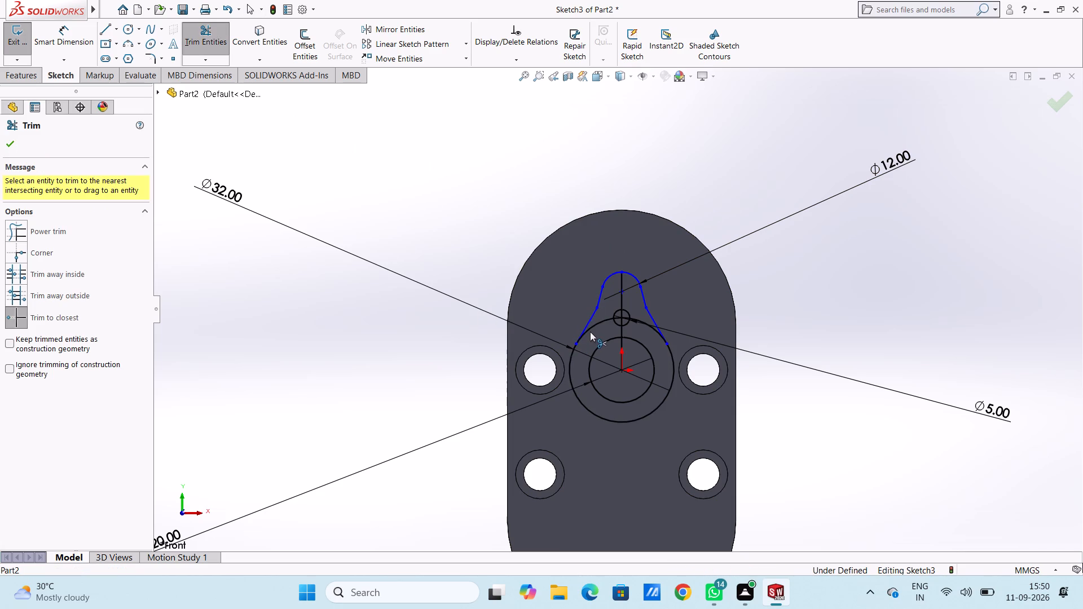
{"action": "left_click", "coordinate": [653, 329]}
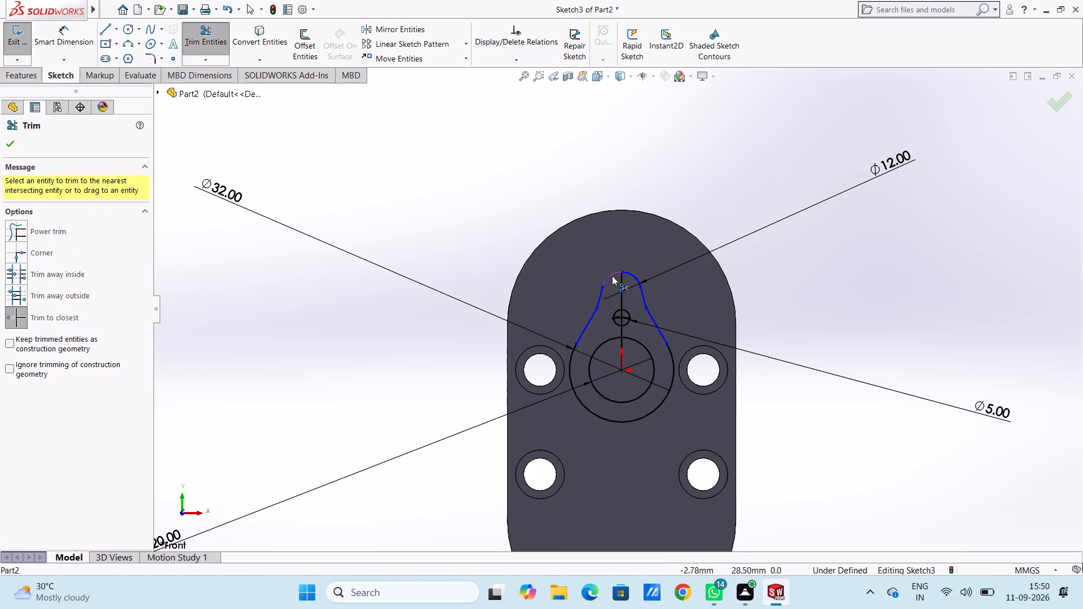
Trim away the vertical centre line and the leftover arc pieces inside the 5 mm circle.
{"action": "left_click", "coordinate": [619, 282]}
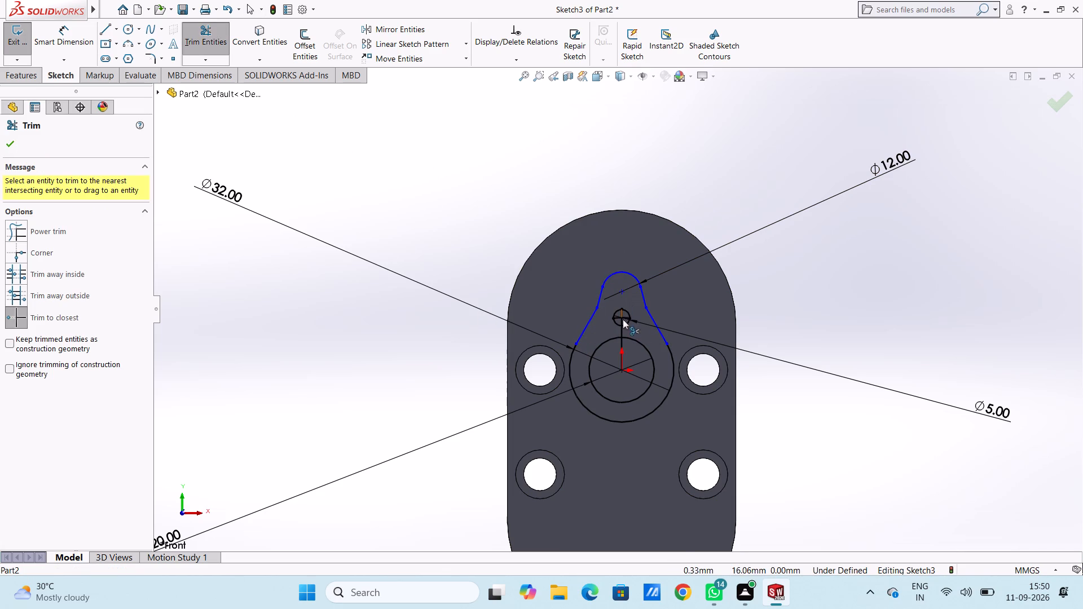
{"action": "left_click", "coordinate": [622, 330]}
{"action": "scroll", "coordinate": [622, 330], "scroll_direction": "down", "scroll_amount": 3, "text": "ctrl"}
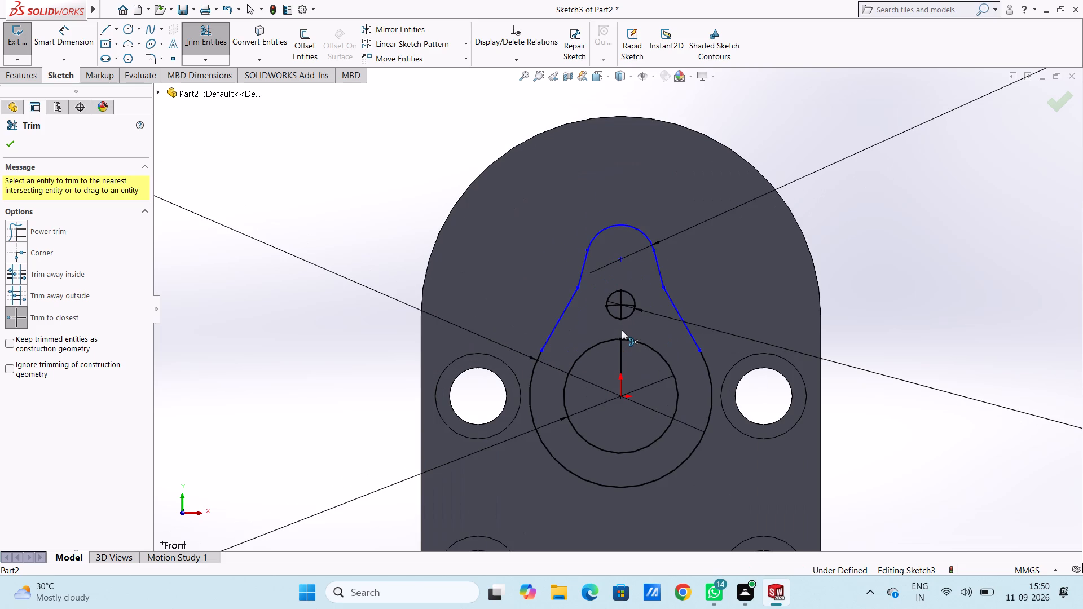
{"action": "left_click", "coordinate": [620, 299]}
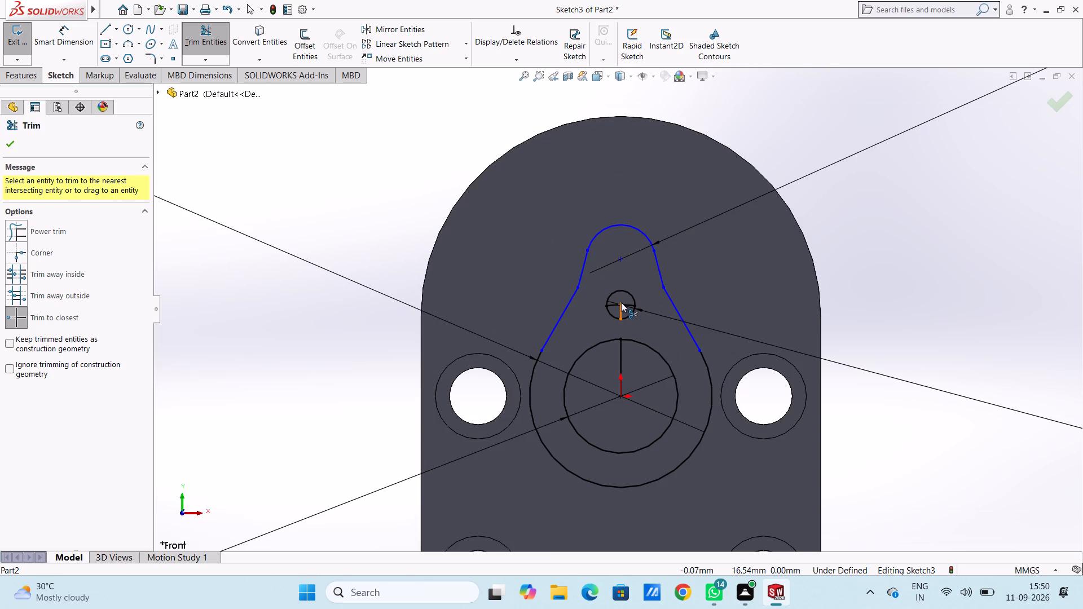
{"action": "left_click", "coordinate": [621, 302]}
{"action": "left_click", "coordinate": [626, 303]}
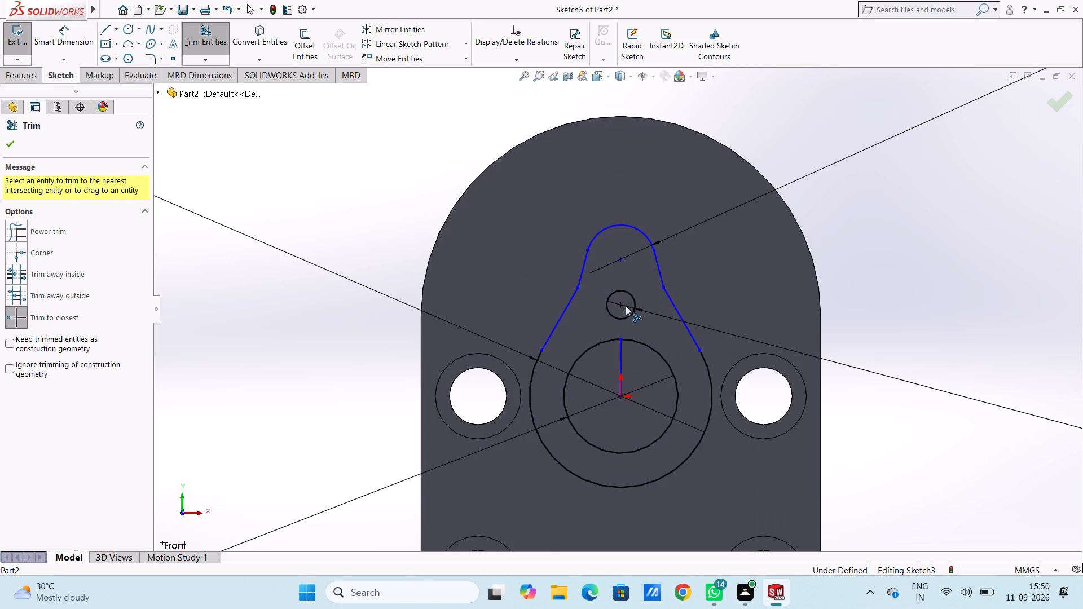
{"action": "left_click", "coordinate": [620, 360]}
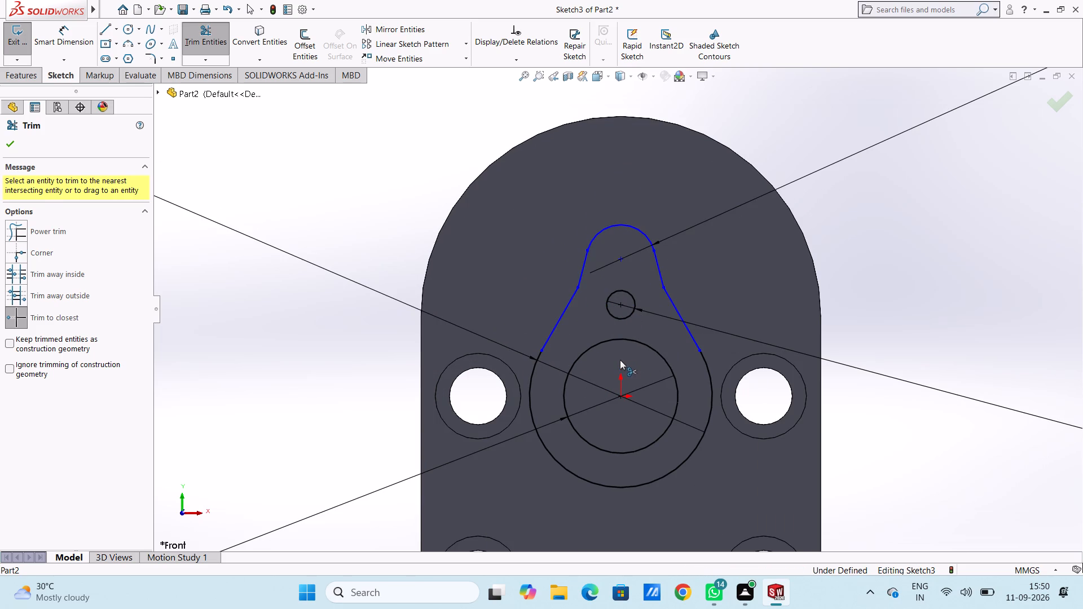
{"action": "key", "text": "Escape"}
{"action": "key", "text": "Escape"}
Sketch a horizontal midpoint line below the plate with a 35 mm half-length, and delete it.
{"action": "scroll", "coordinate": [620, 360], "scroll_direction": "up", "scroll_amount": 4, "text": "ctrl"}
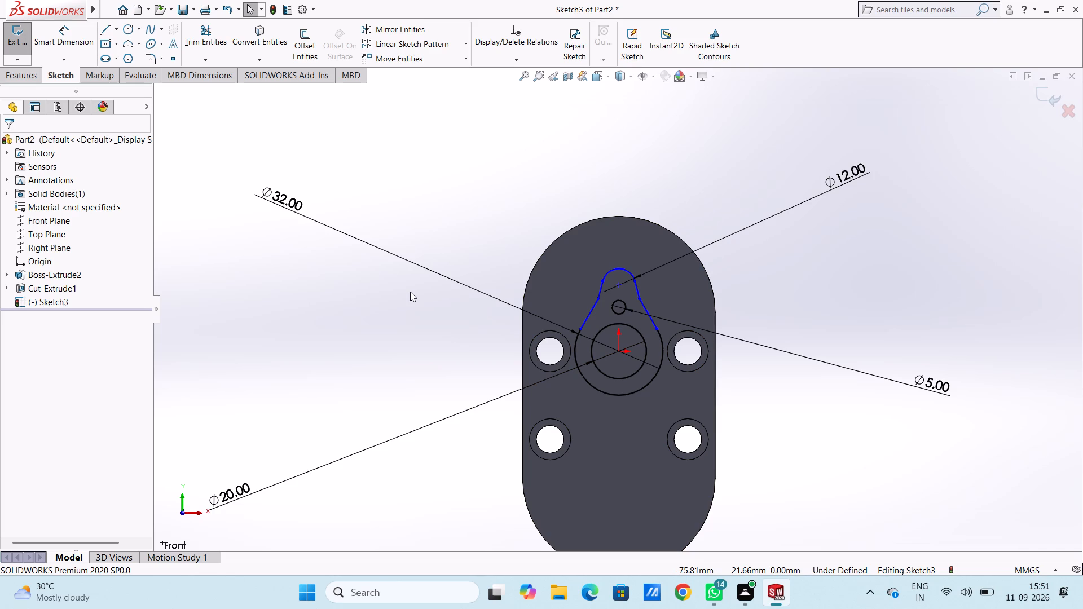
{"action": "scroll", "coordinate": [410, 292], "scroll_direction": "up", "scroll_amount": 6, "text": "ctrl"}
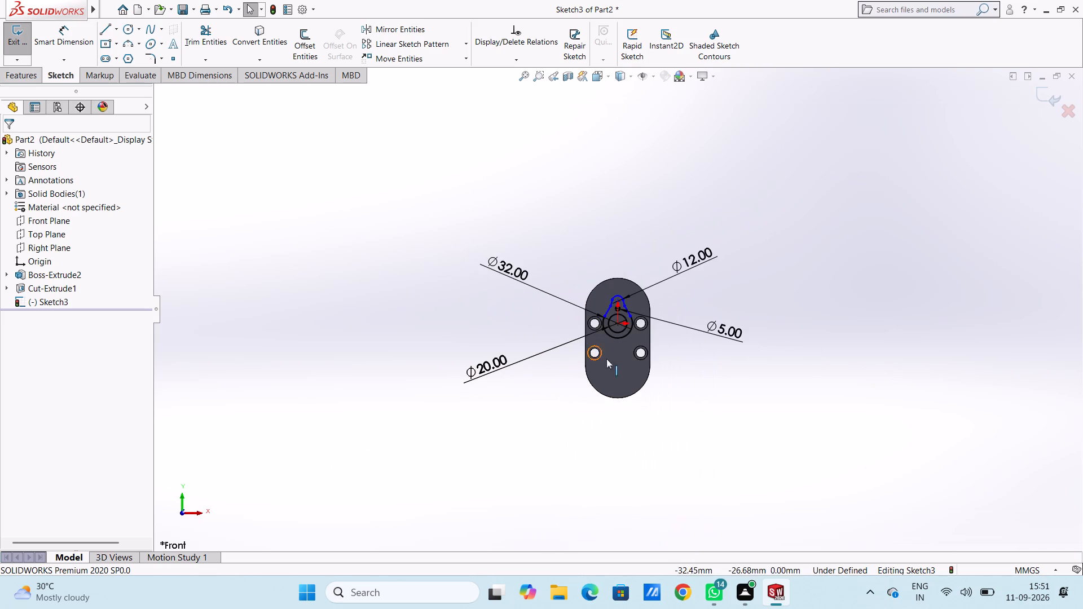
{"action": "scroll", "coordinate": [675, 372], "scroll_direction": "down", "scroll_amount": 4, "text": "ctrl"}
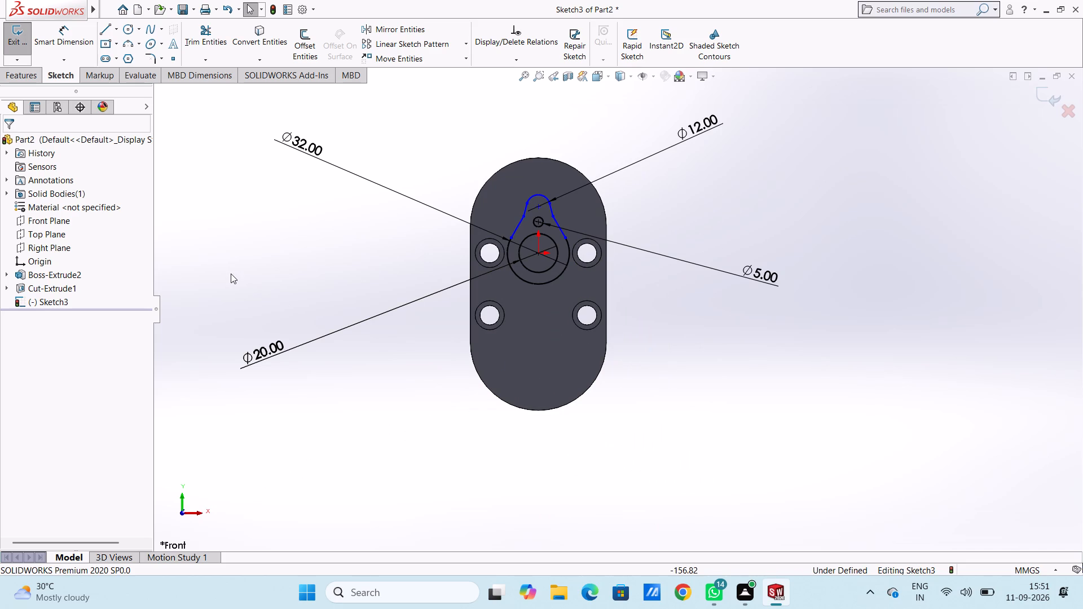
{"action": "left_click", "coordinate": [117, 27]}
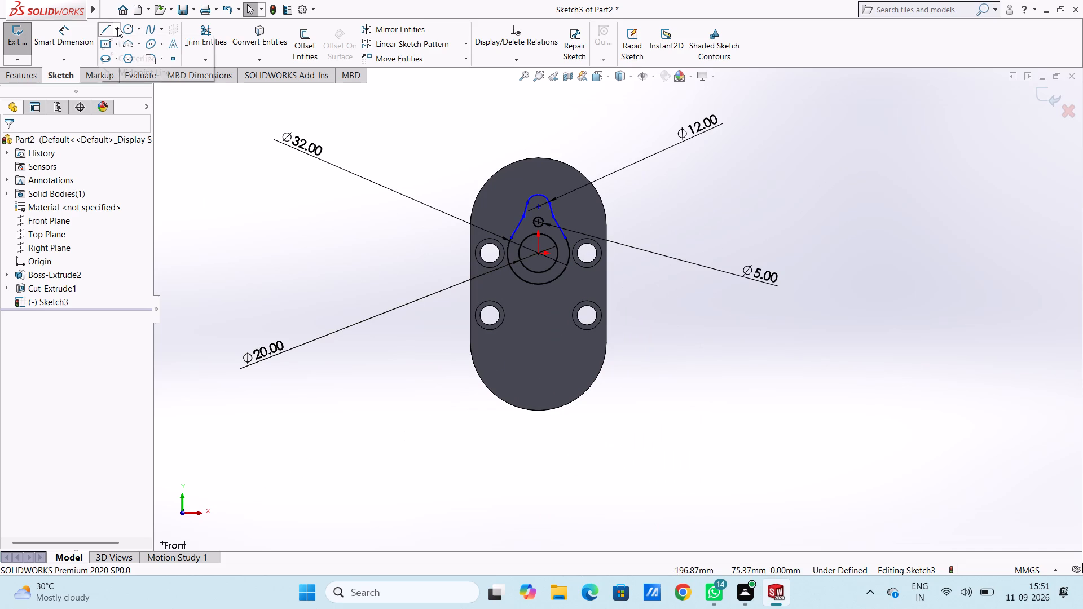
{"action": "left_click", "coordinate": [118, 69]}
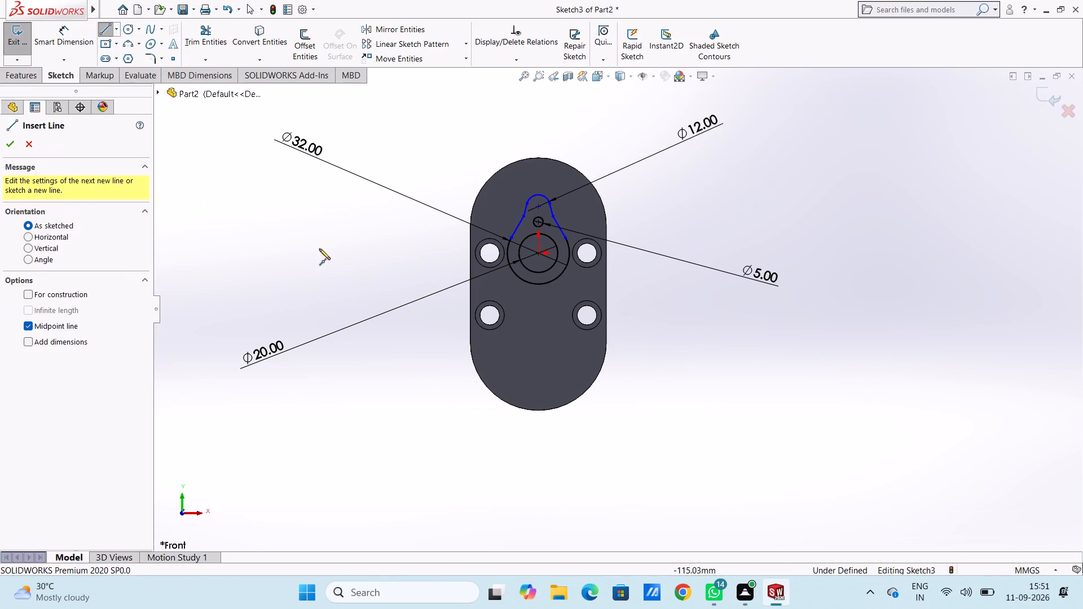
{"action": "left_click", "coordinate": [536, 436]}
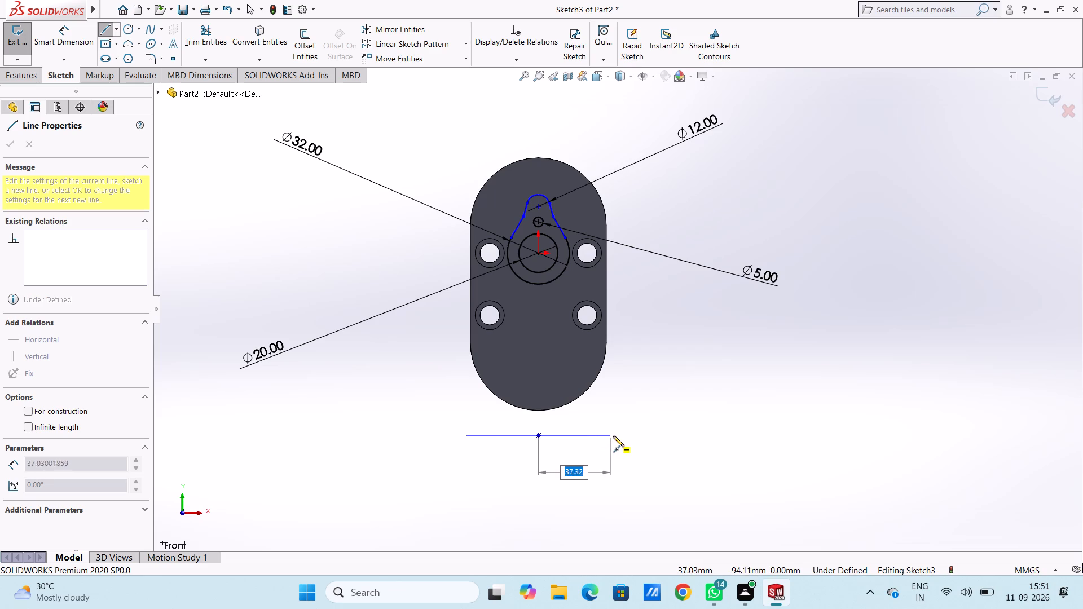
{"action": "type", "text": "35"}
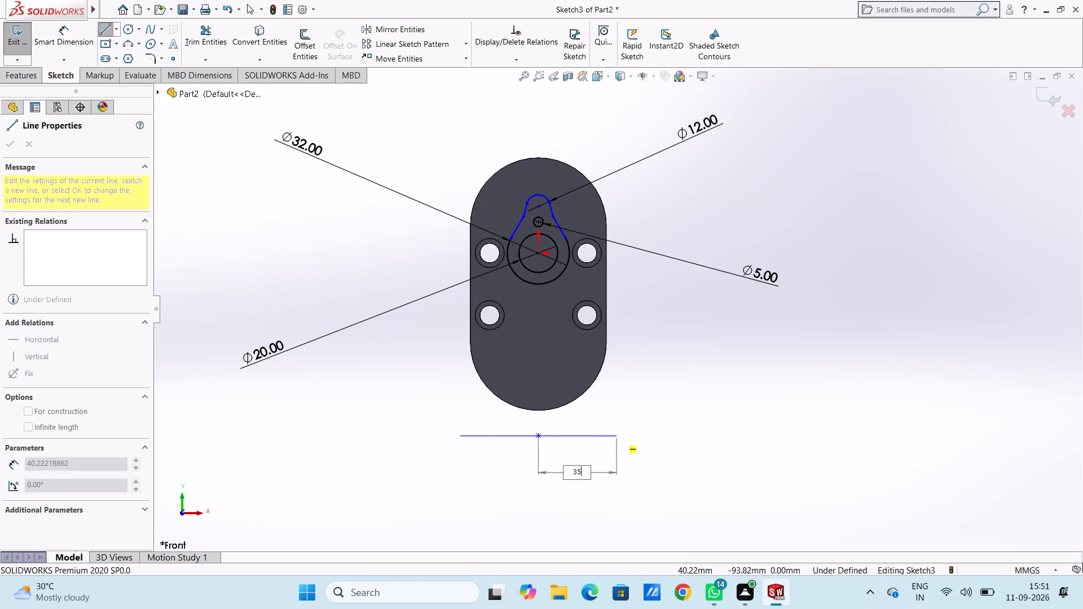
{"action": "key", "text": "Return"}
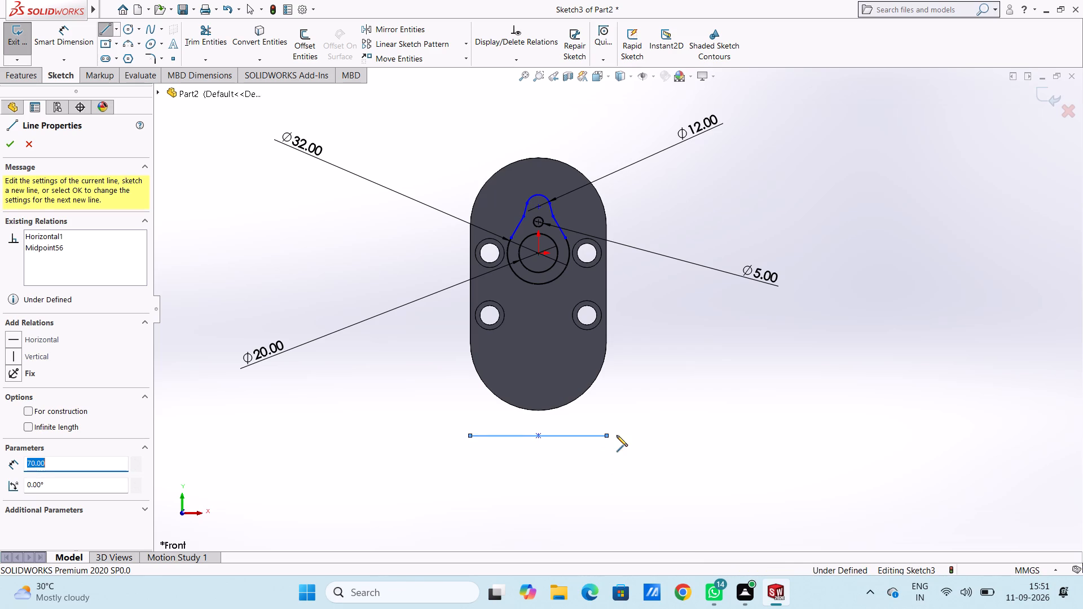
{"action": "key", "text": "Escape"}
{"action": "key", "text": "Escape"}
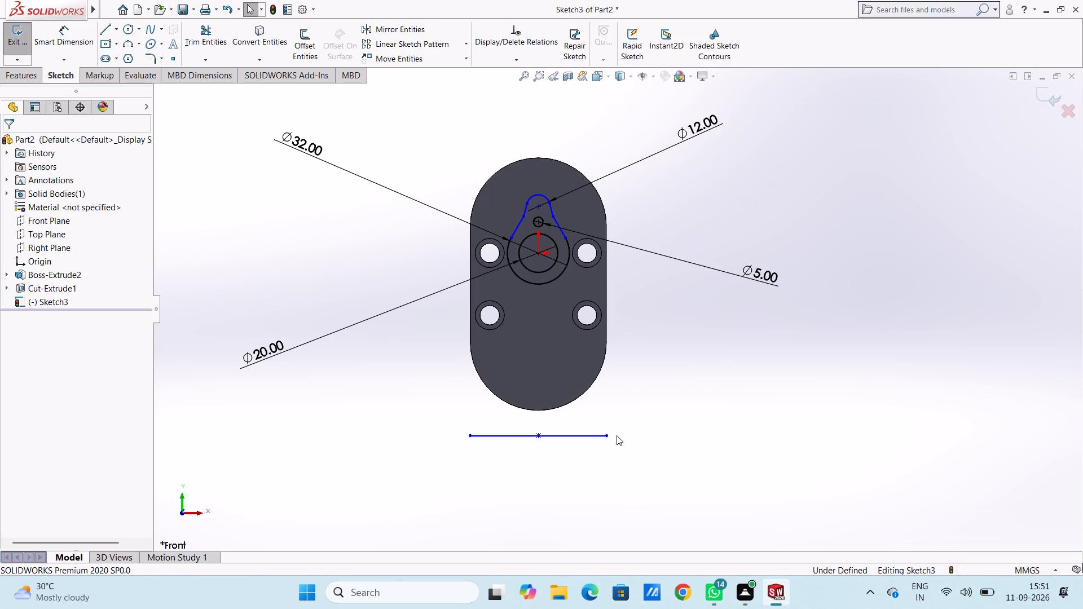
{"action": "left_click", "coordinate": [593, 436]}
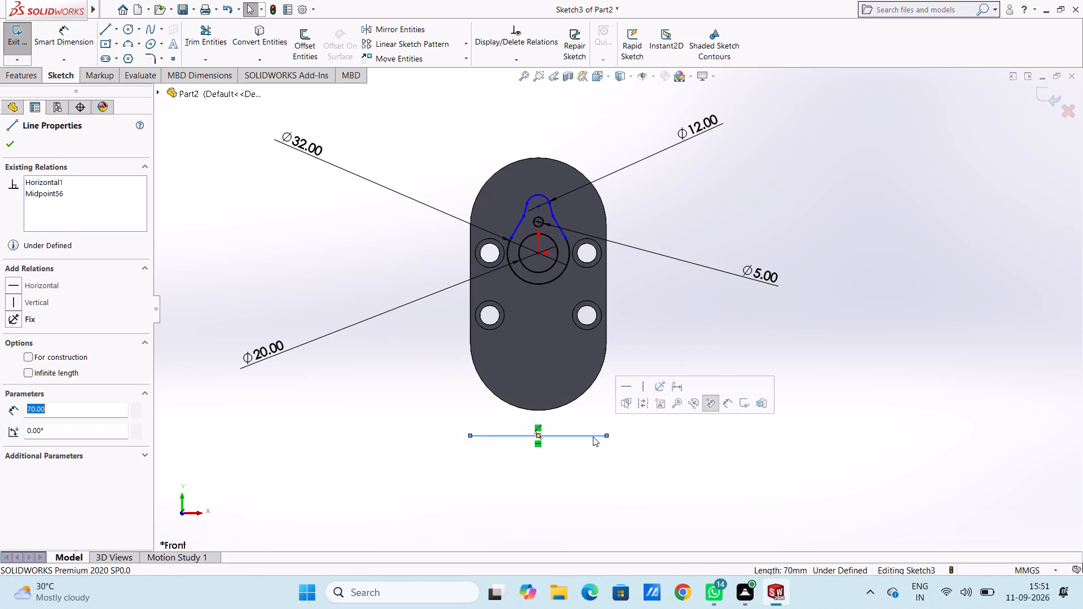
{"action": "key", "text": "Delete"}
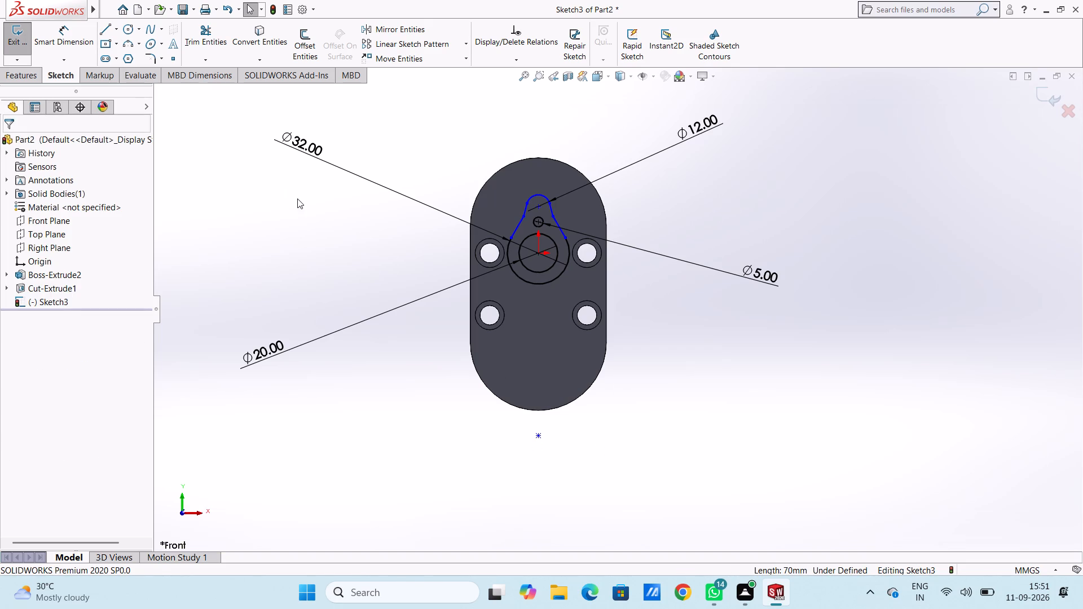
Sketch a horizontal midpoint line with a 45 mm half-length, centred on the leftover point below the plate.
{"action": "left_click", "coordinate": [115, 29]}
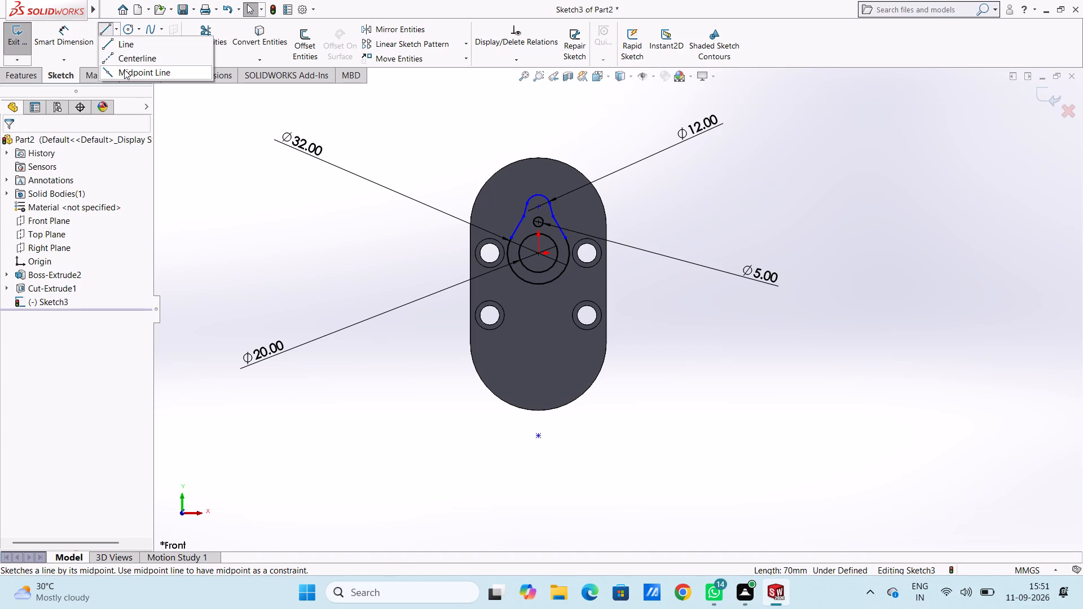
{"action": "left_click", "coordinate": [124, 69]}
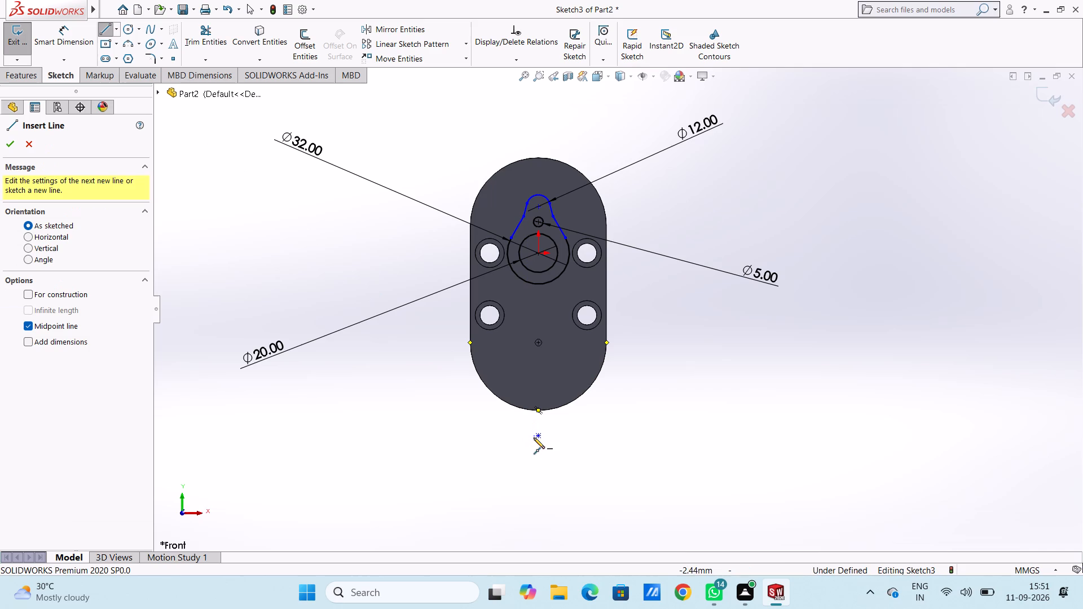
{"action": "left_click", "coordinate": [538, 436]}
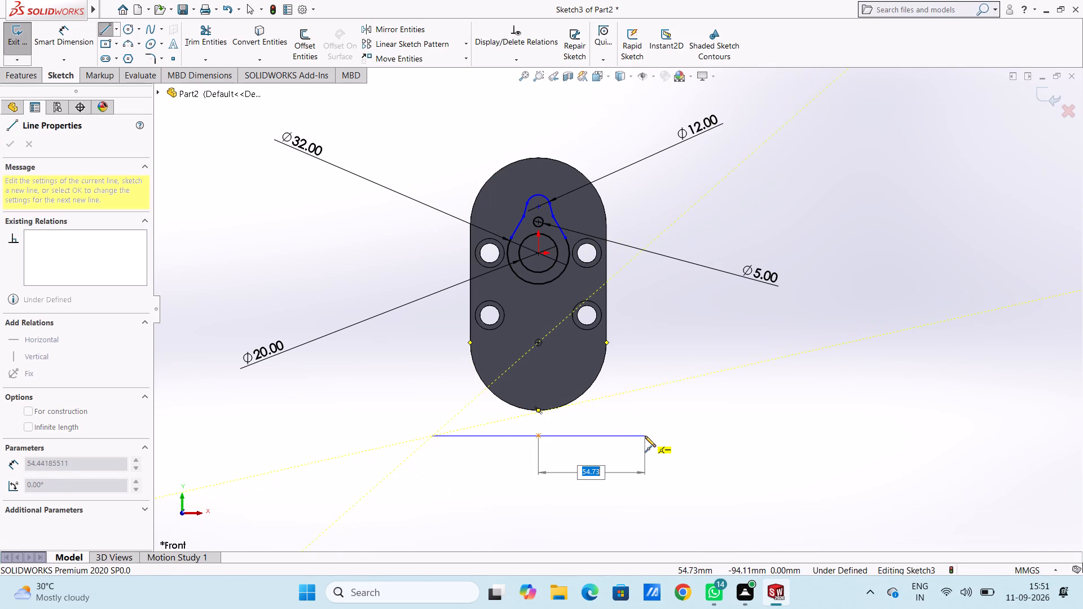
{"action": "type", "text": "45"}
{"action": "key", "text": "Return"}
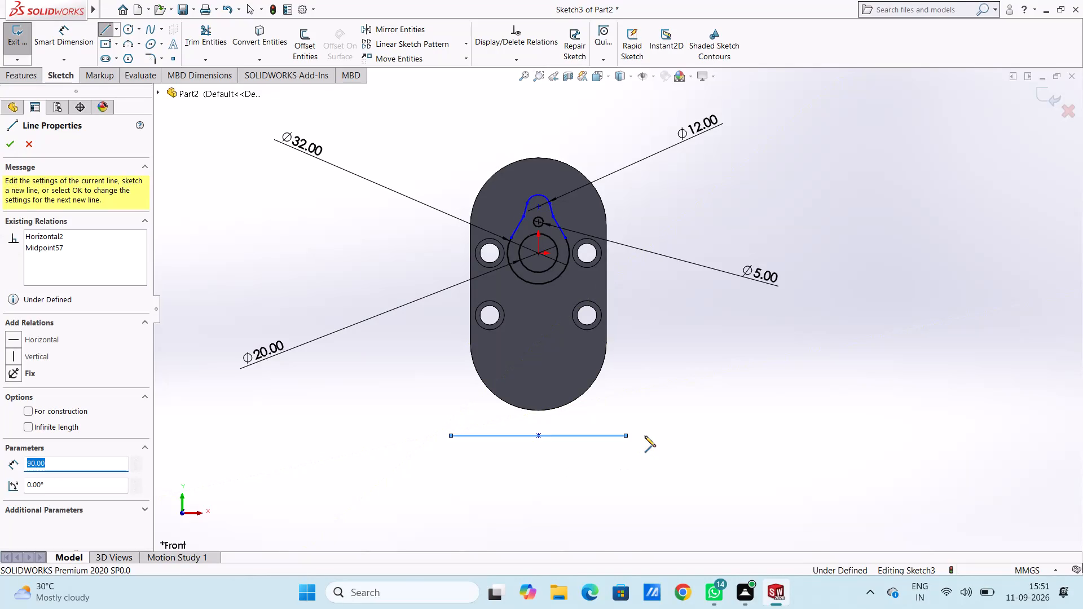
{"action": "key", "text": "Escape"}
{"action": "key", "text": "Escape"}
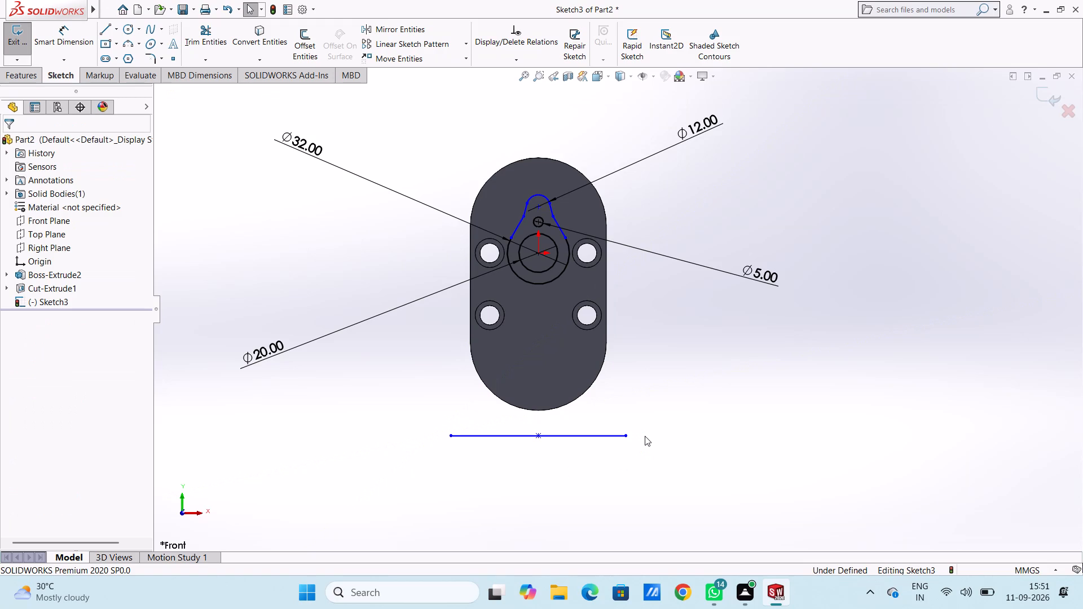
Dimension the full length of the new horizontal line below the plate.
{"action": "left_click", "coordinate": [74, 30]}
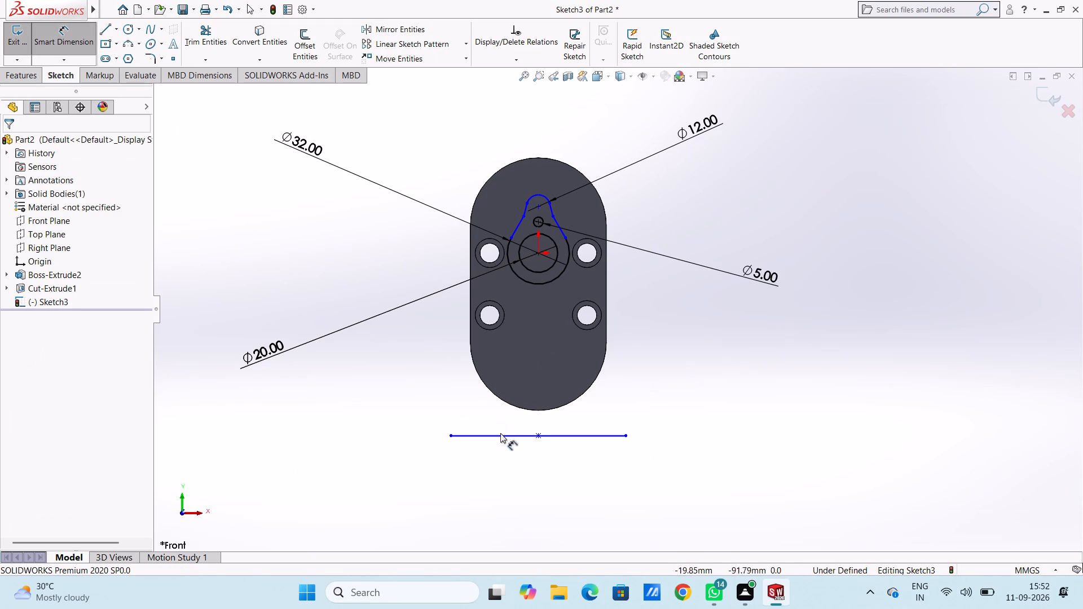
{"action": "left_click", "coordinate": [503, 438]}
{"action": "left_click", "coordinate": [527, 500]}
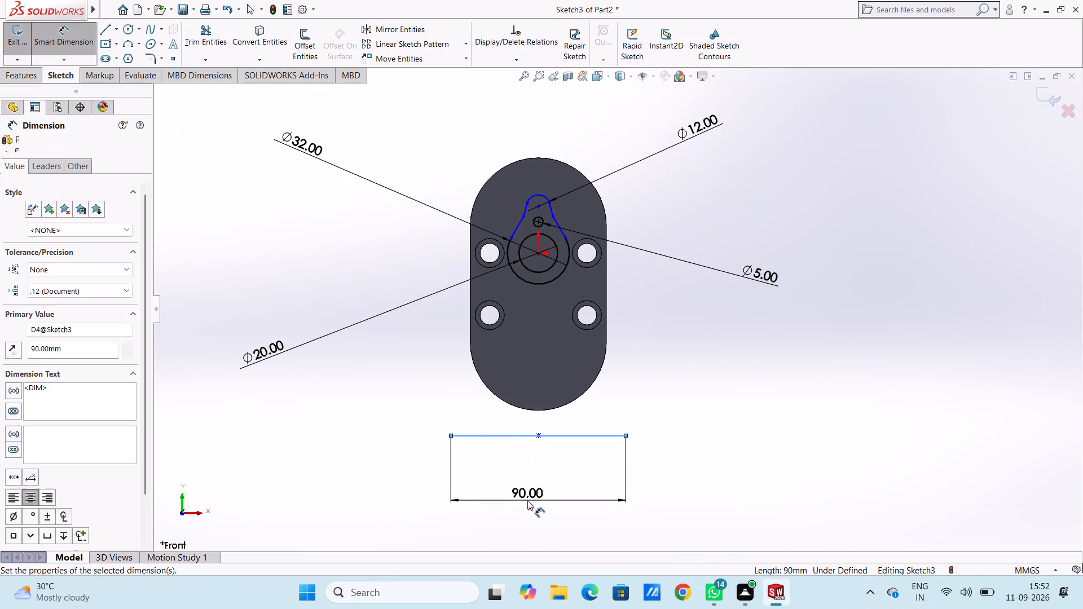
{"action": "key", "text": "Return"}
{"action": "left_click", "coordinate": [543, 520]}
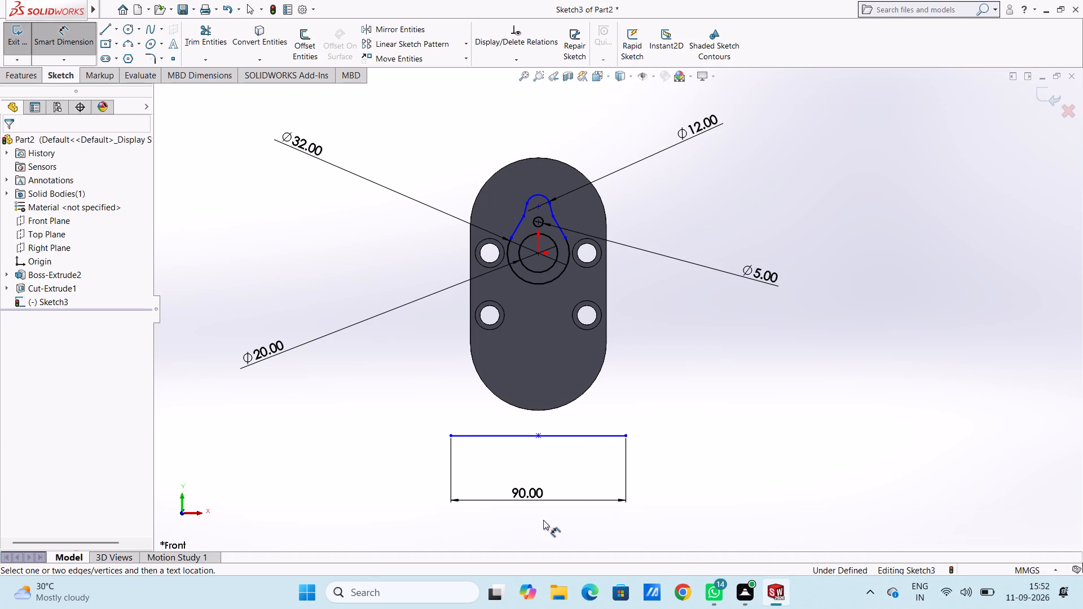
Dimension the vertical distance from the origin to the midpoint of the base line as 90 mm.
{"action": "left_click", "coordinate": [538, 253]}
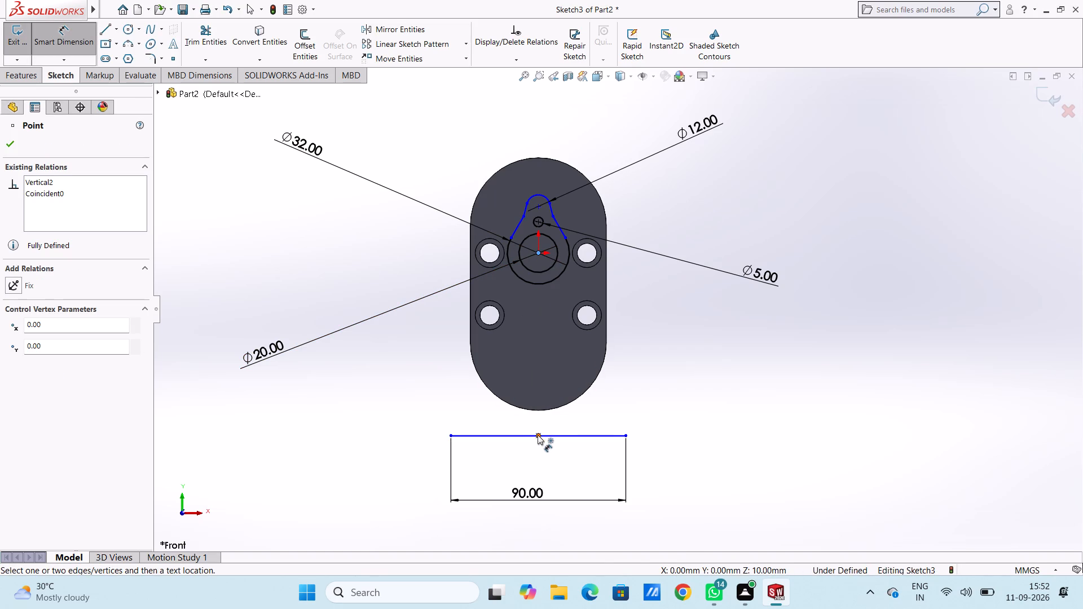
{"action": "left_click", "coordinate": [538, 435]}
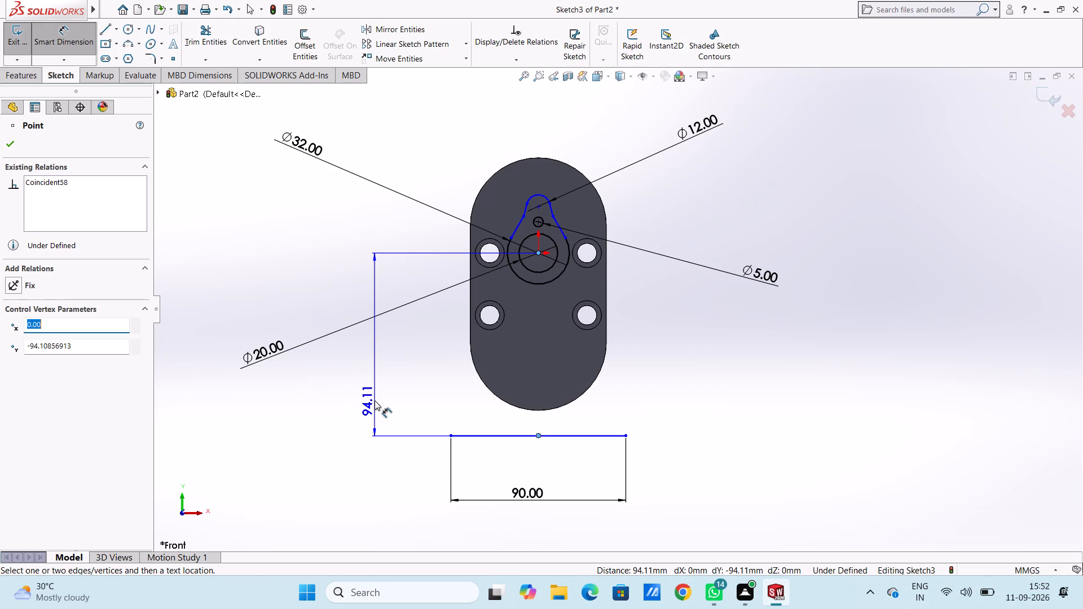
{"action": "left_click", "coordinate": [375, 400]}
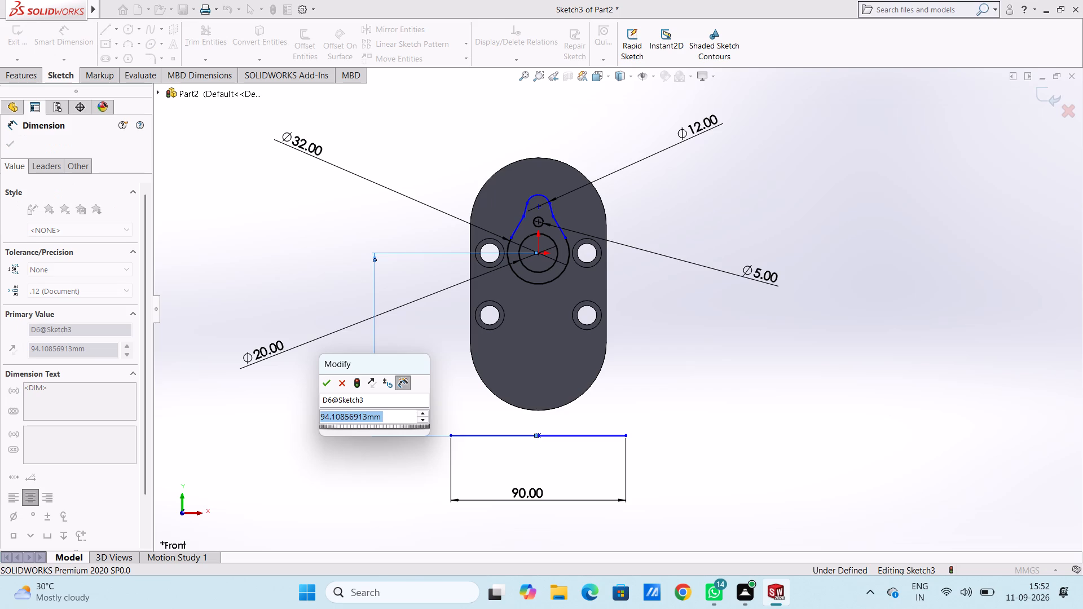
{"action": "type", "text": "90"}
{"action": "key", "text": "Return"}
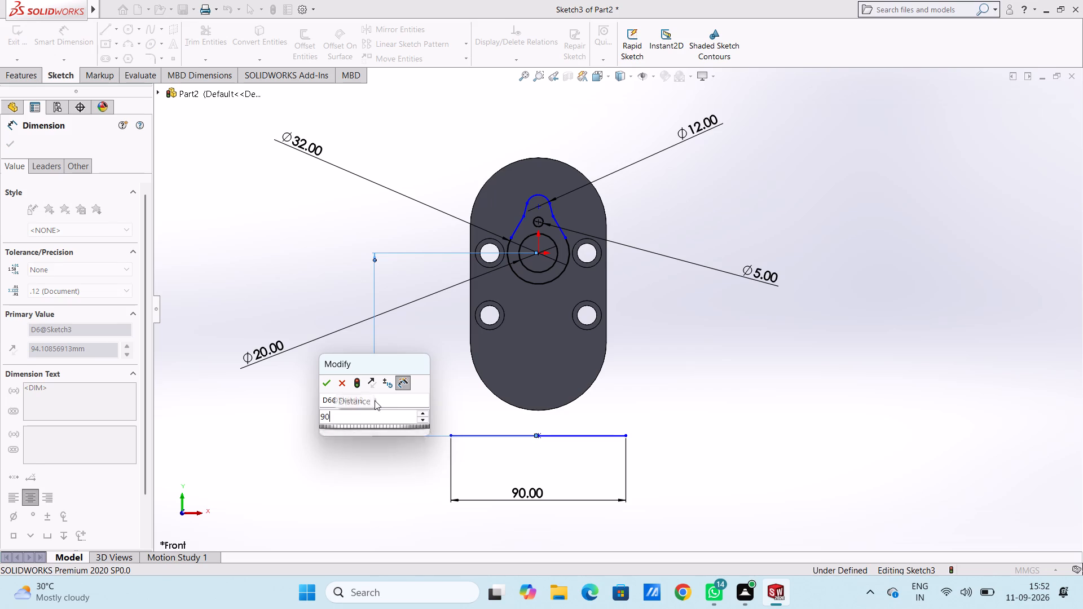
{"action": "left_click", "coordinate": [411, 396]}
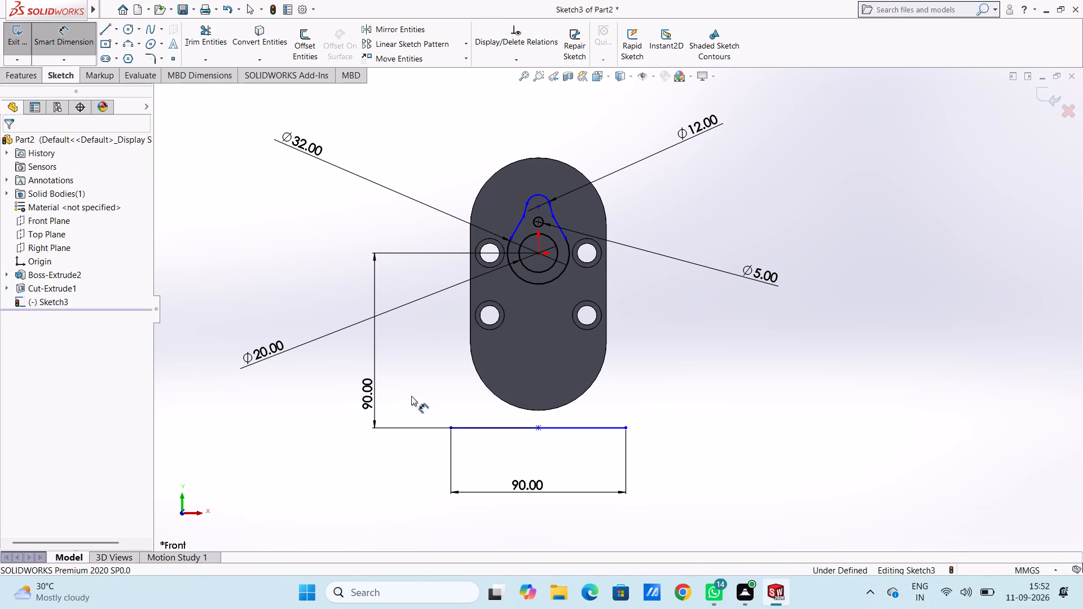
Dimension the horizontal distance from the origin to the left endpoint of the base line below the plate.
{"action": "left_click", "coordinate": [539, 253]}
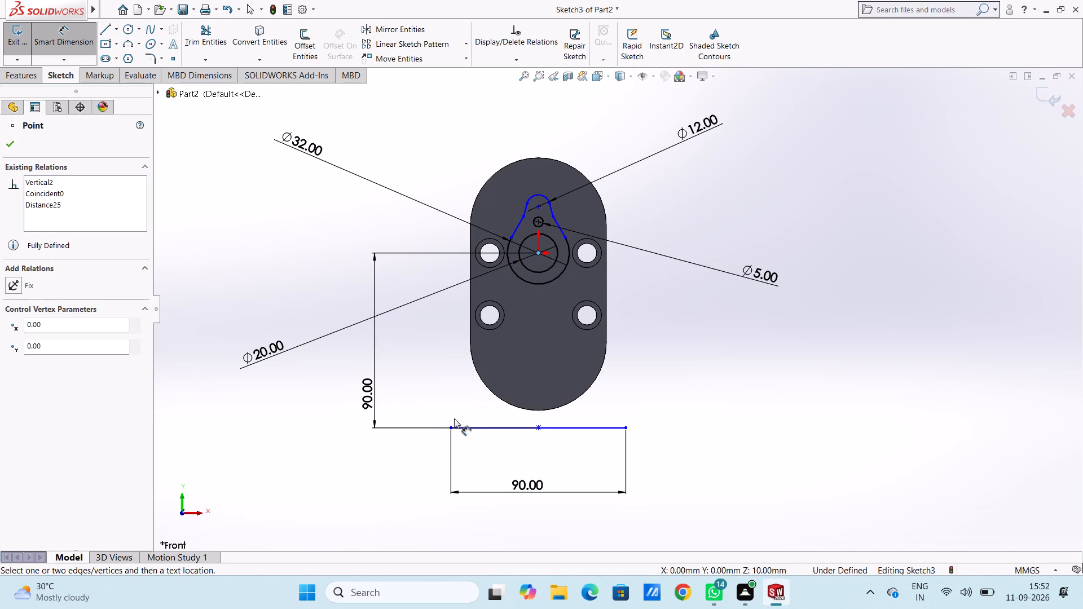
{"action": "left_click", "coordinate": [452, 426]}
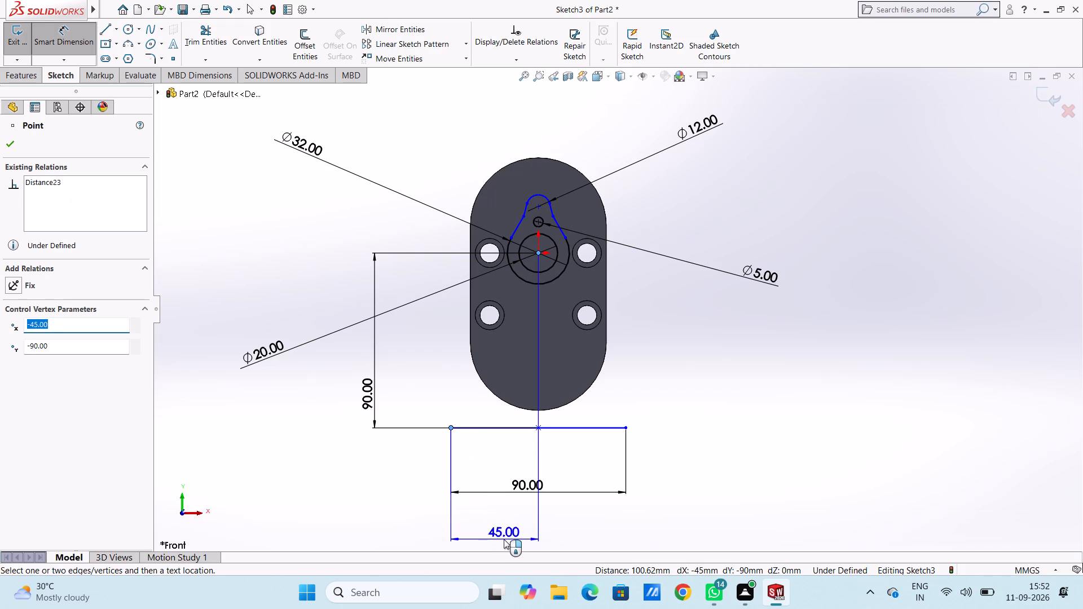
{"action": "left_click", "coordinate": [504, 533]}
{"action": "key", "text": "Return"}
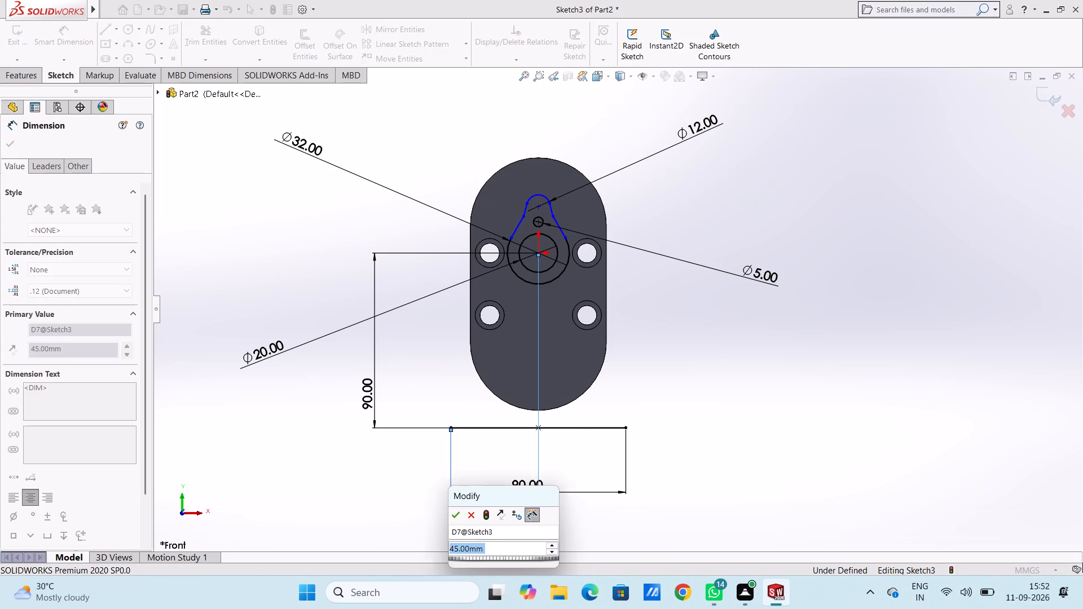
{"action": "left_click", "coordinate": [680, 511]}
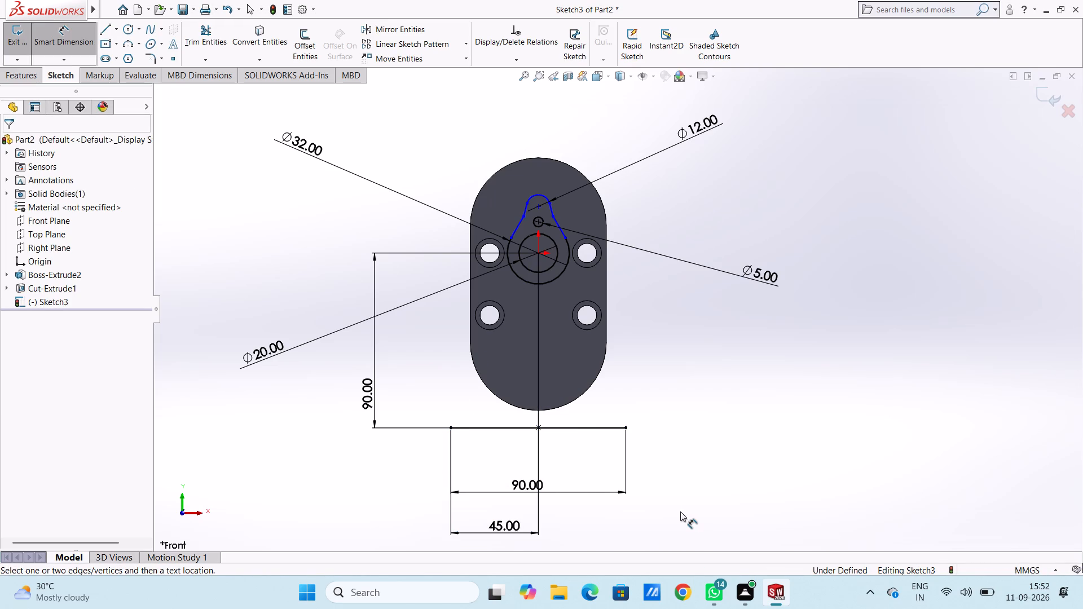
{"action": "key", "text": "Escape"}
{"action": "key", "text": "Escape"}
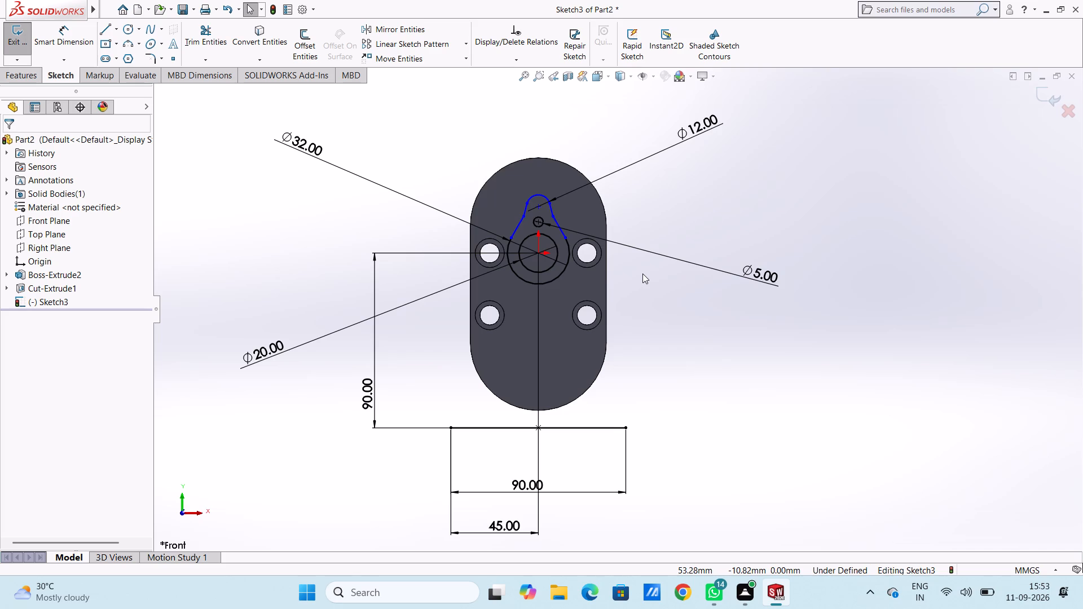
Sketch a vertical line from the origin down to the midpoint of the base line.
{"action": "scroll", "coordinate": [642, 273], "scroll_direction": "down", "scroll_amount": 3, "text": "ctrl"}
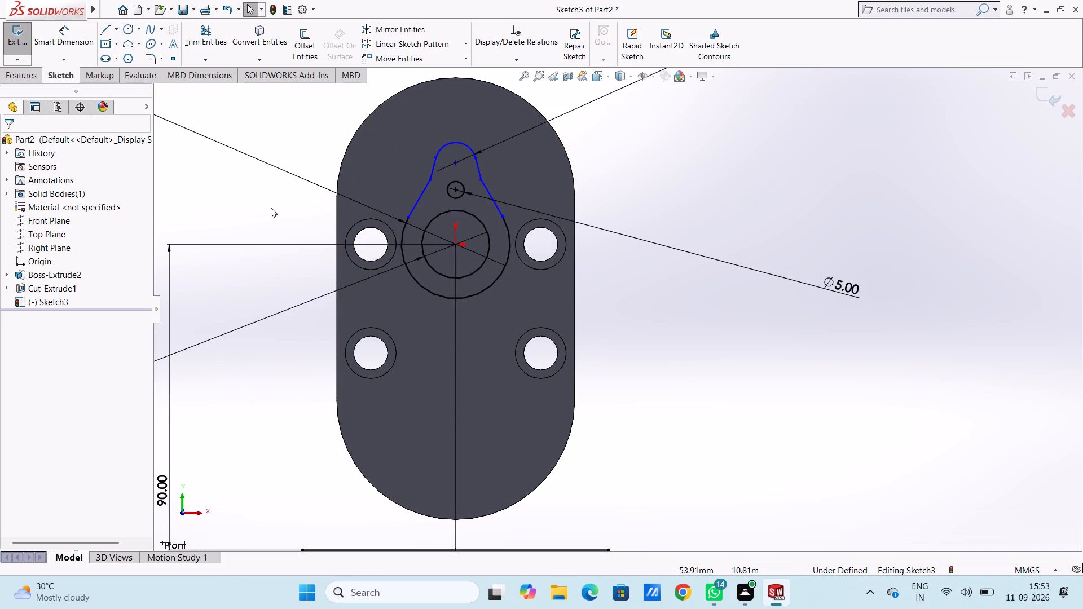
{"action": "scroll", "coordinate": [271, 208], "scroll_direction": "up", "scroll_amount": 2, "text": "ctrl"}
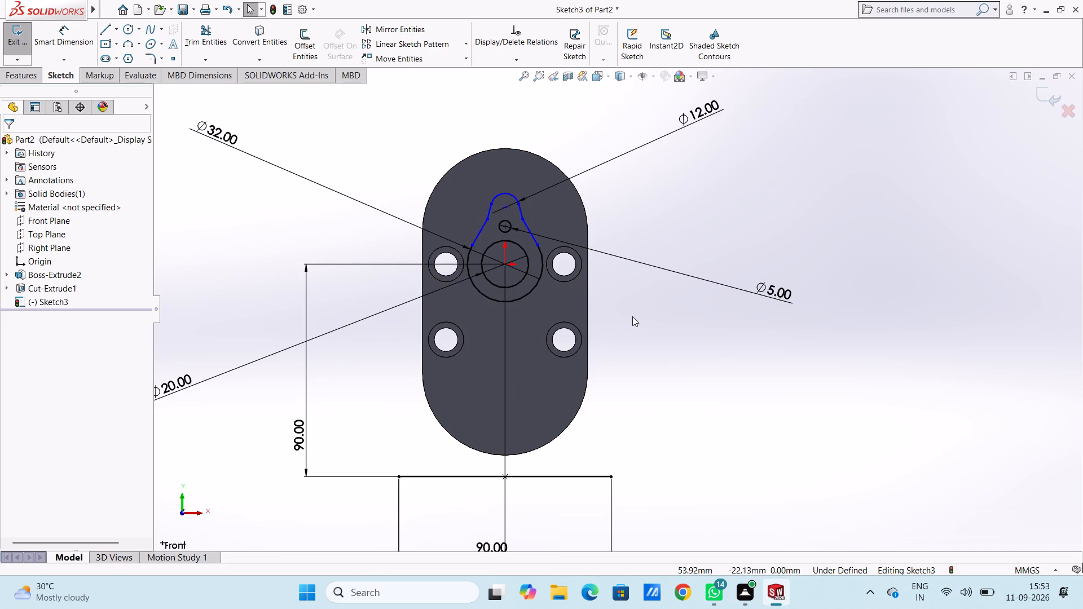
{"action": "scroll", "coordinate": [632, 316], "scroll_direction": "down", "scroll_amount": 2, "text": "ctrl"}
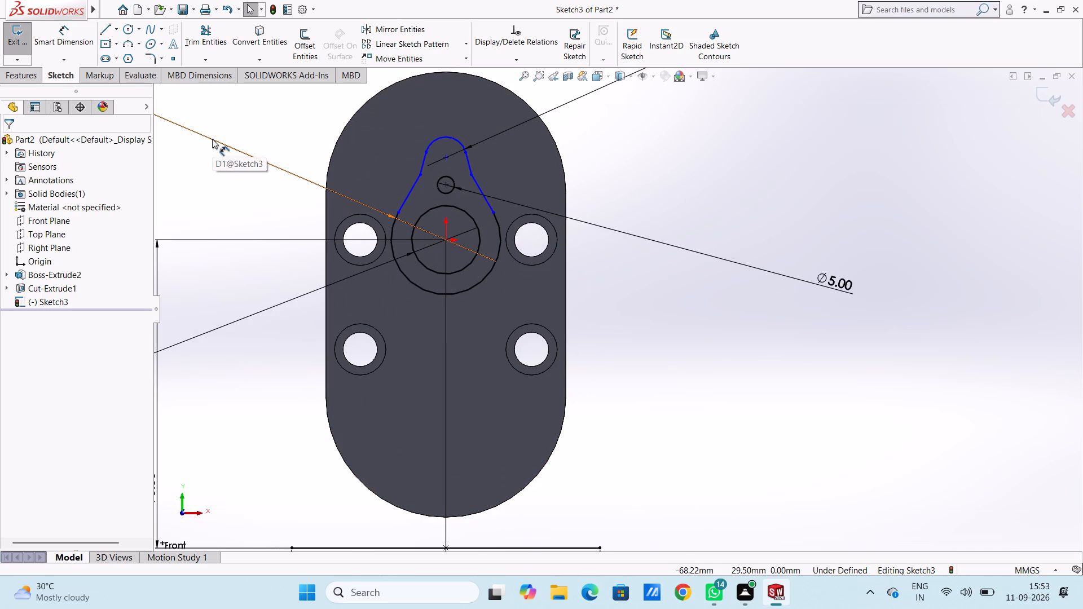
{"action": "left_click", "coordinate": [109, 30]}
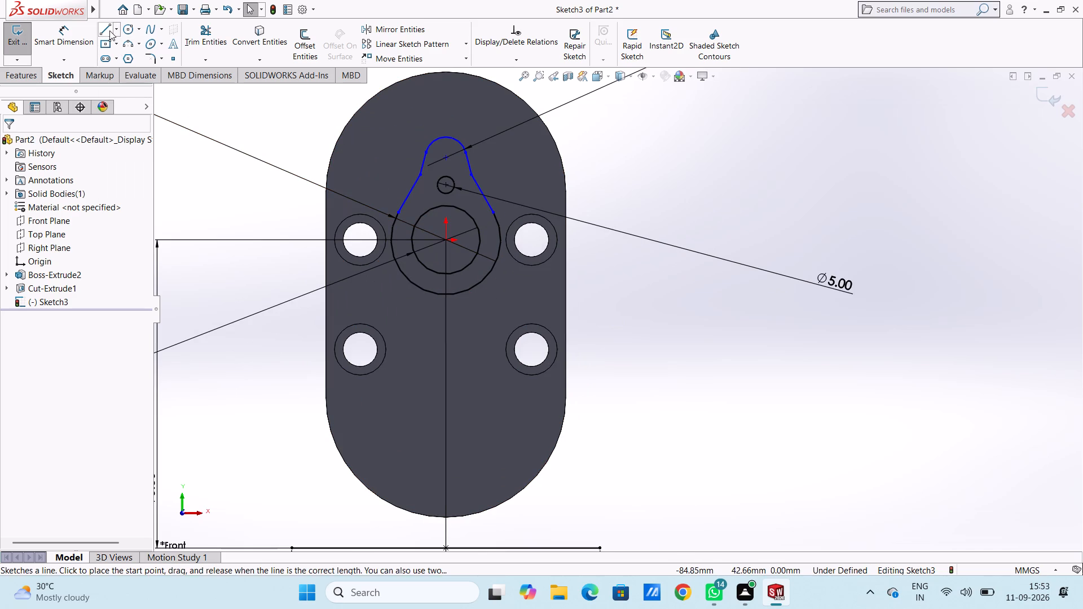
{"action": "left_click", "coordinate": [446, 241]}
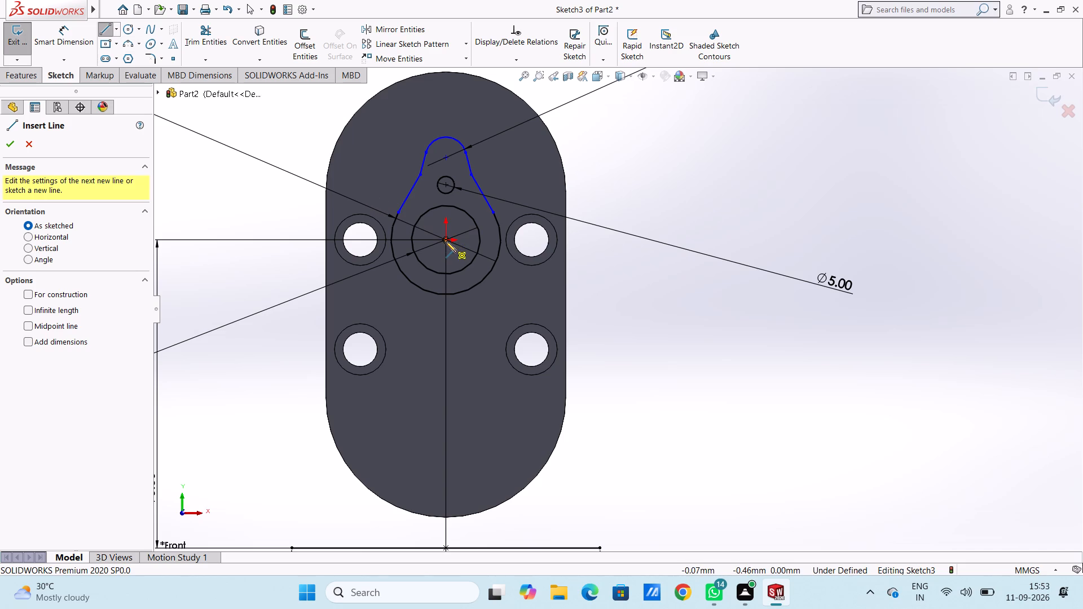
{"action": "scroll", "coordinate": [449, 363], "scroll_direction": "up", "scroll_amount": 4, "text": "ctrl"}
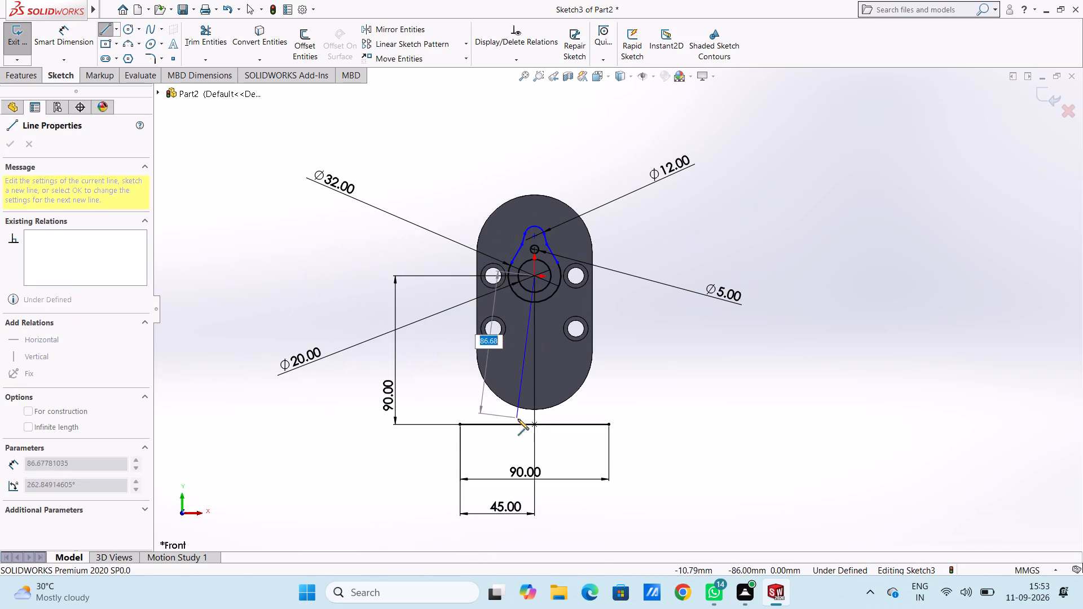
{"action": "left_click", "coordinate": [536, 426]}
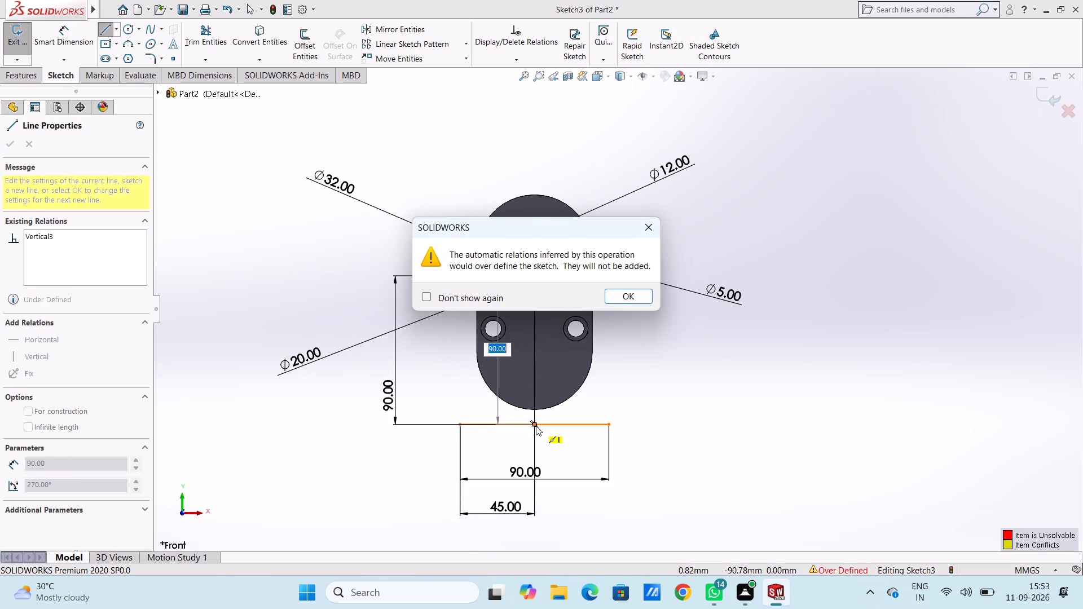
{"action": "key", "text": "Escape"}
{"action": "key", "text": "Escape"}
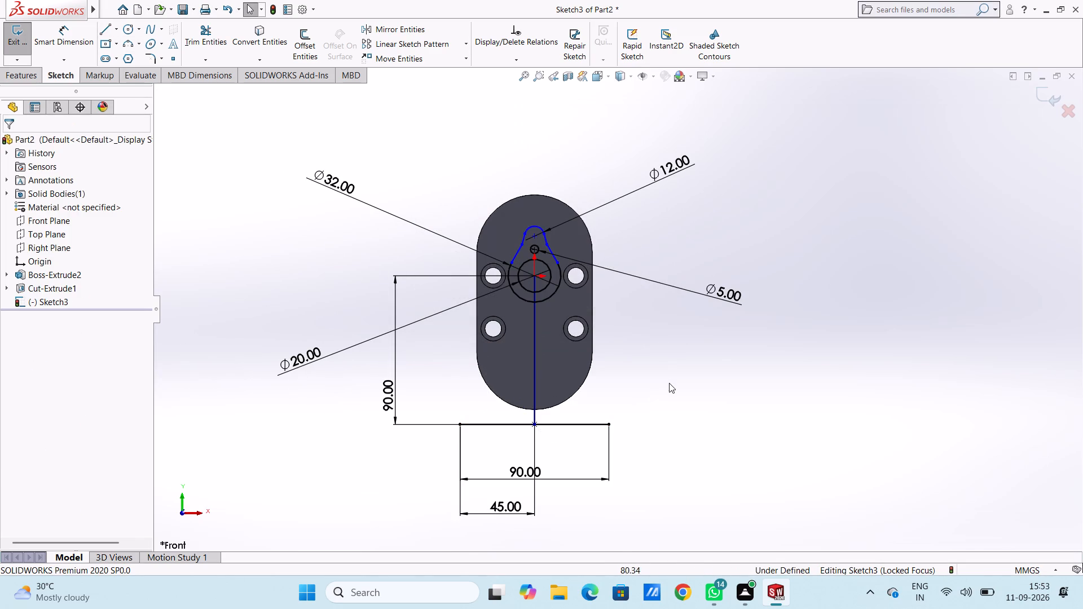
{"action": "left_click", "coordinate": [670, 381]}
{"action": "key", "text": "Escape"}
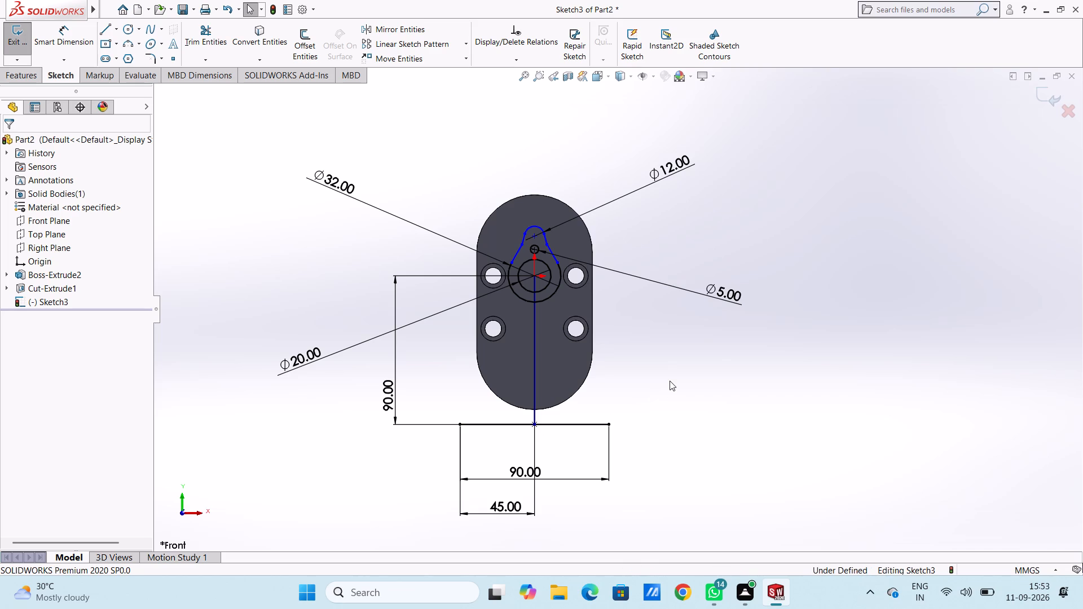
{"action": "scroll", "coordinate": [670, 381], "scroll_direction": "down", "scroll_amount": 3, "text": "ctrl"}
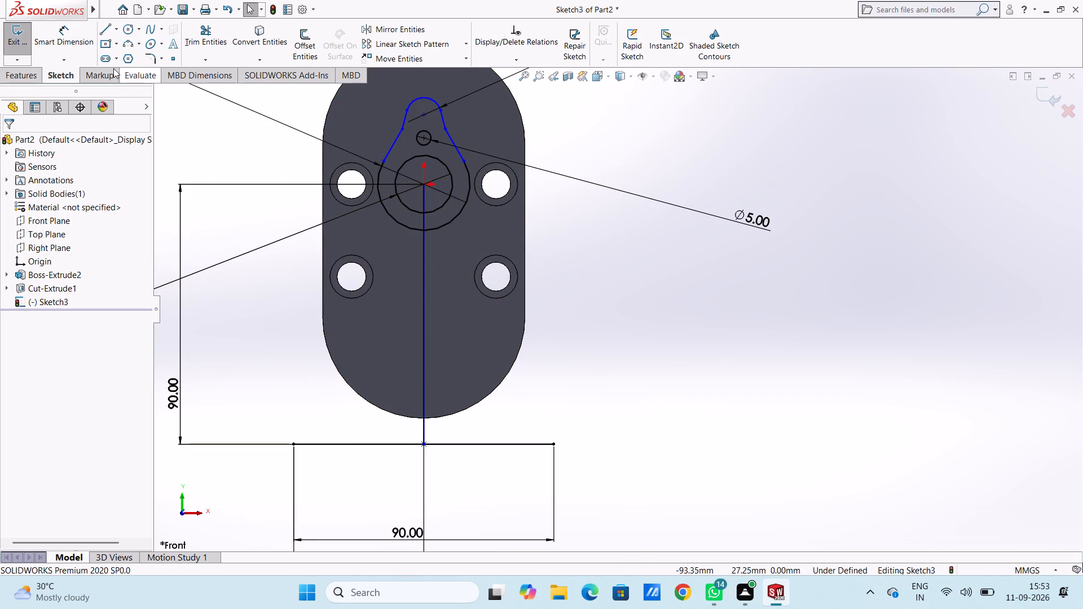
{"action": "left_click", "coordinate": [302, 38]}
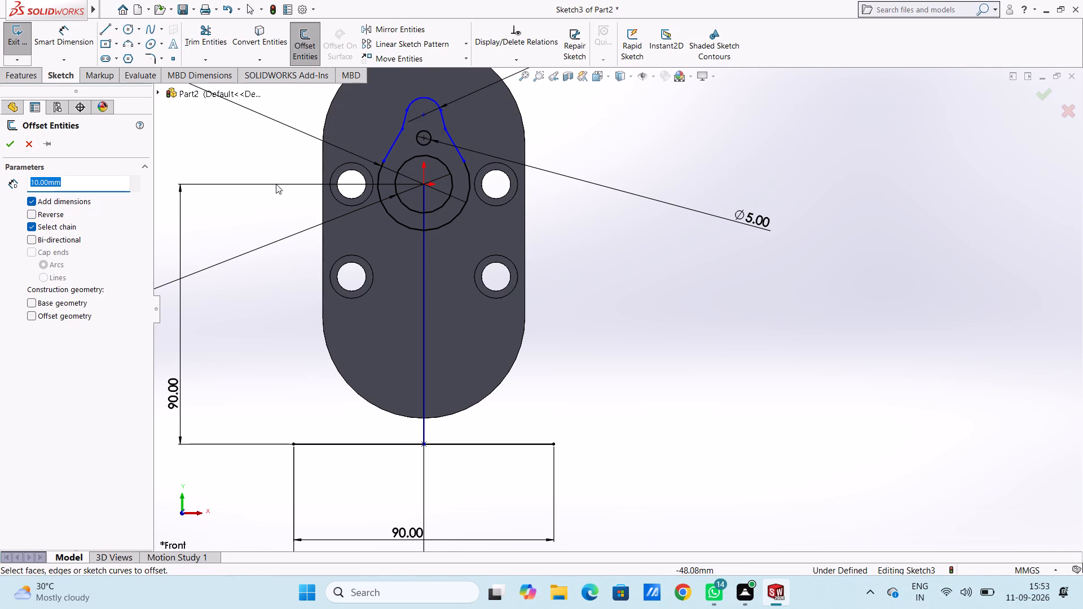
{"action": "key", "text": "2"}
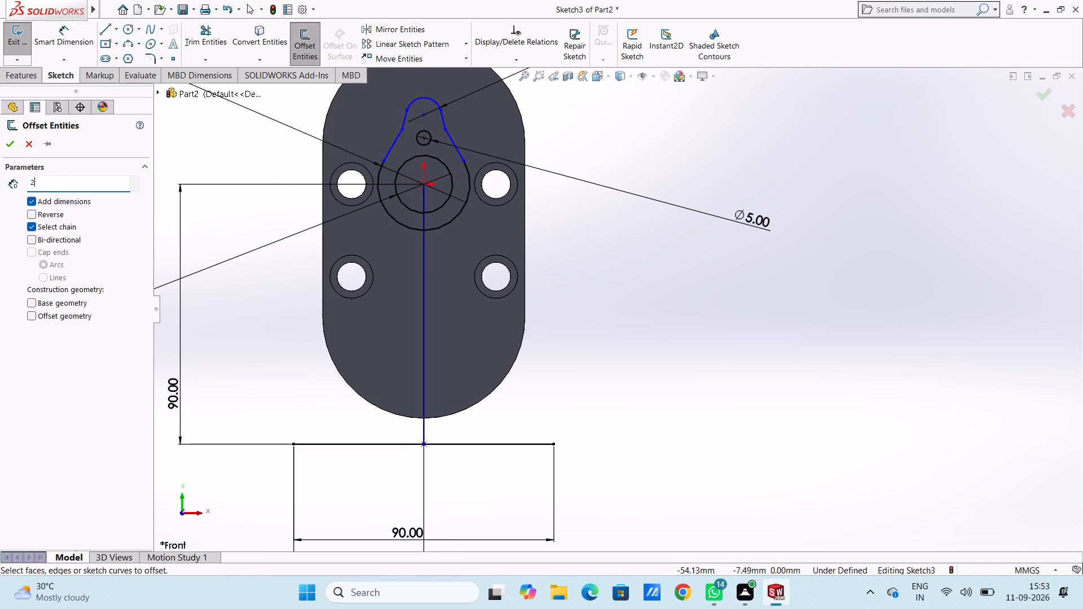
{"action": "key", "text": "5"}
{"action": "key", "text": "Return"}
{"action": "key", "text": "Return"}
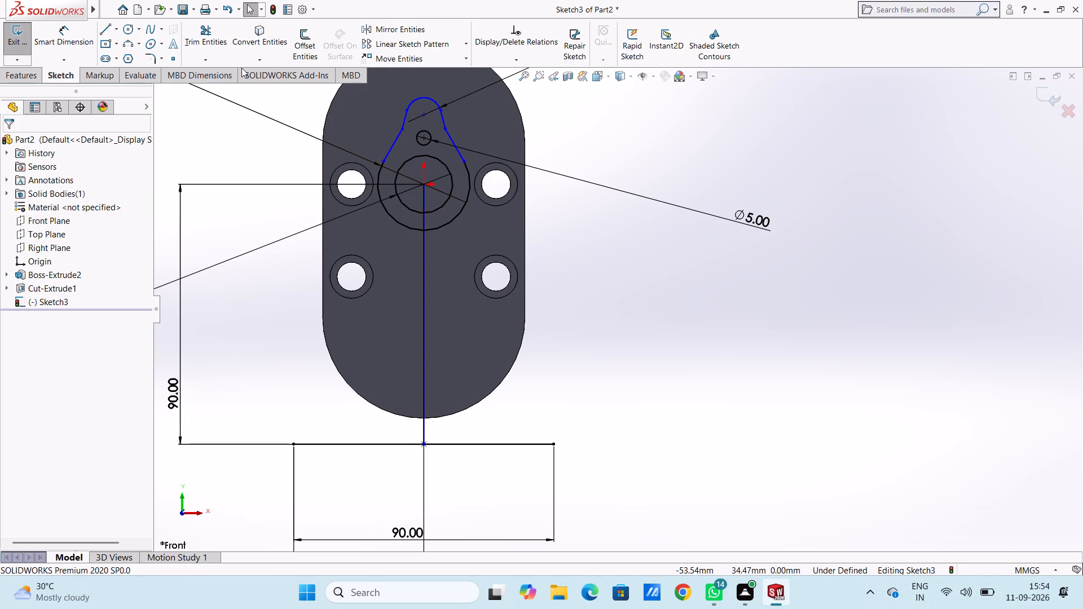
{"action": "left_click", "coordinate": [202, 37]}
Offset the vertical centre line 12.5 mm in both directions, with dimensions added.
{"action": "left_click", "coordinate": [307, 34]}
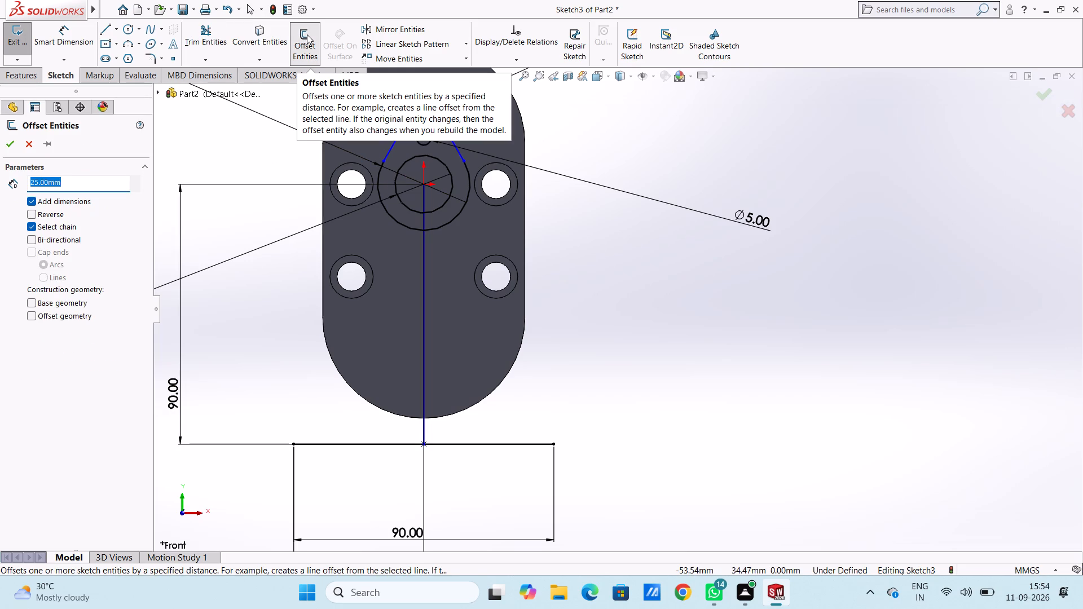
{"action": "type", "text": "12.5"}
{"action": "key", "text": "Return"}
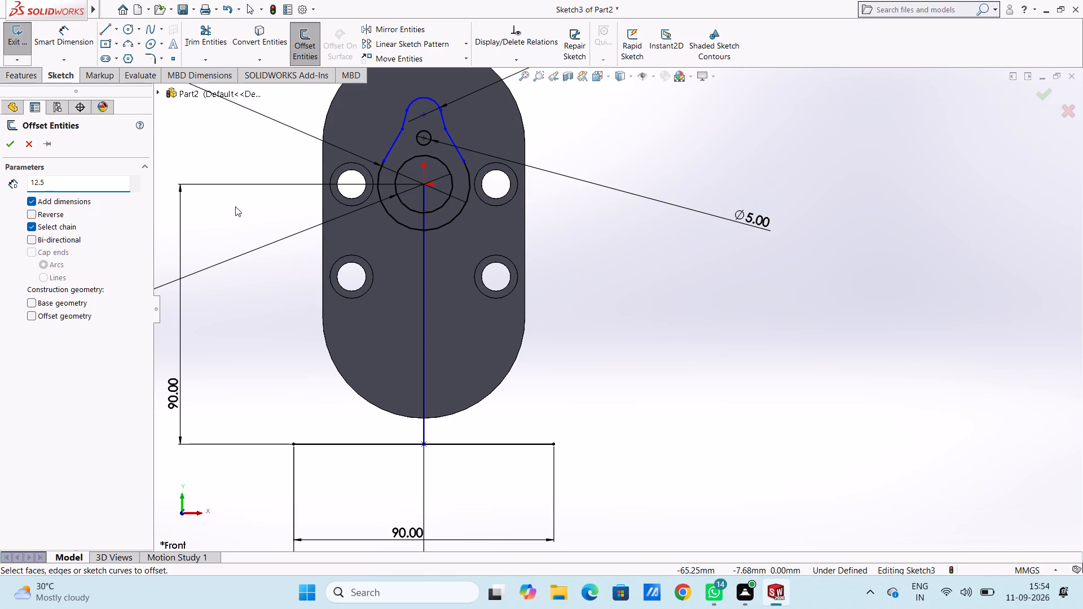
{"action": "key", "text": "Return"}
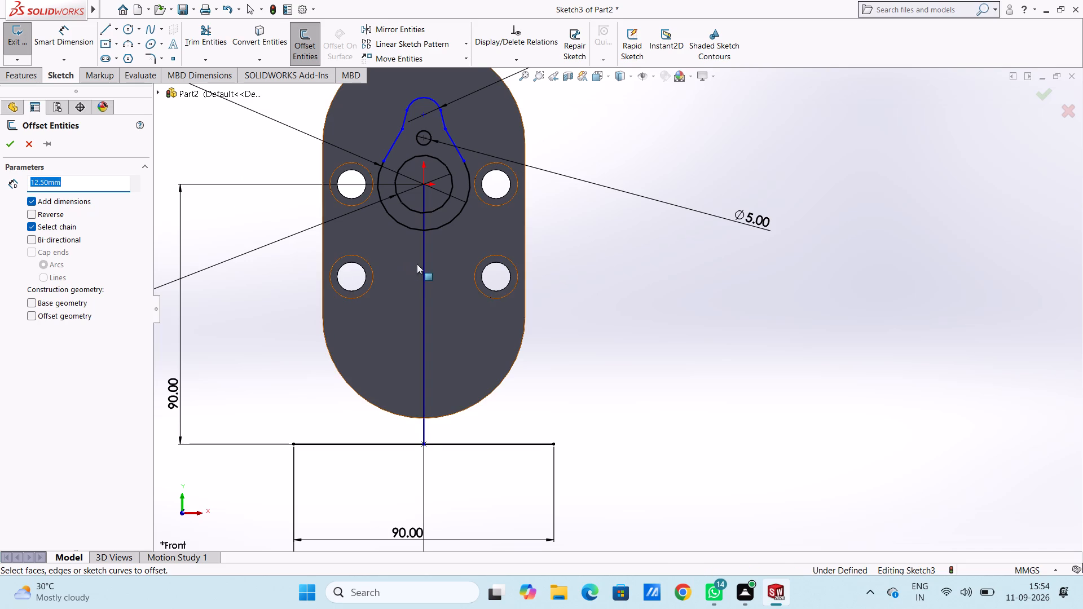
{"action": "left_click", "coordinate": [421, 263]}
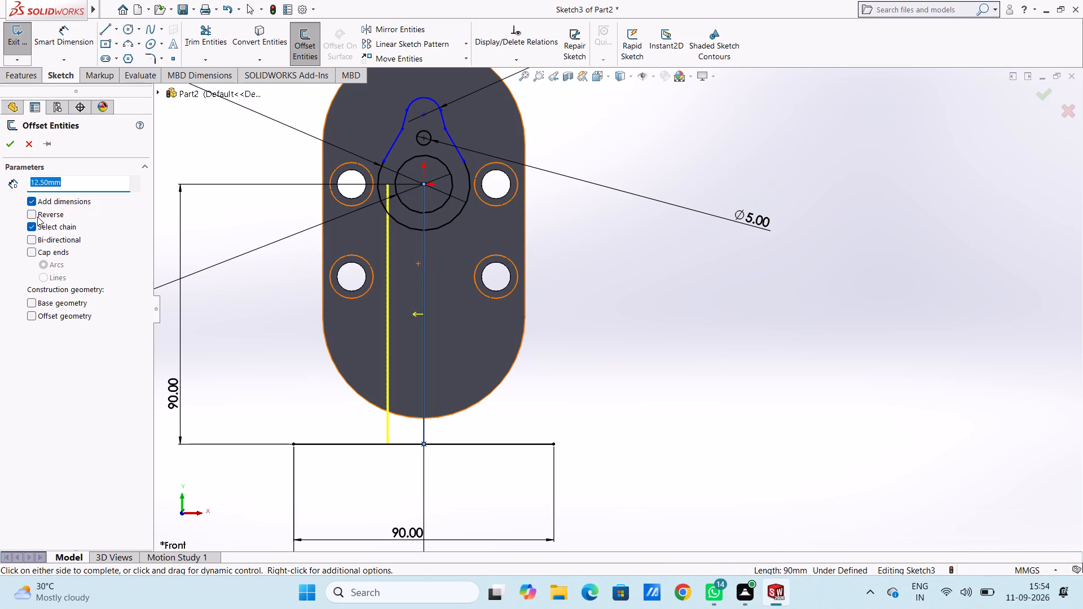
{"action": "left_click", "coordinate": [30, 235]}
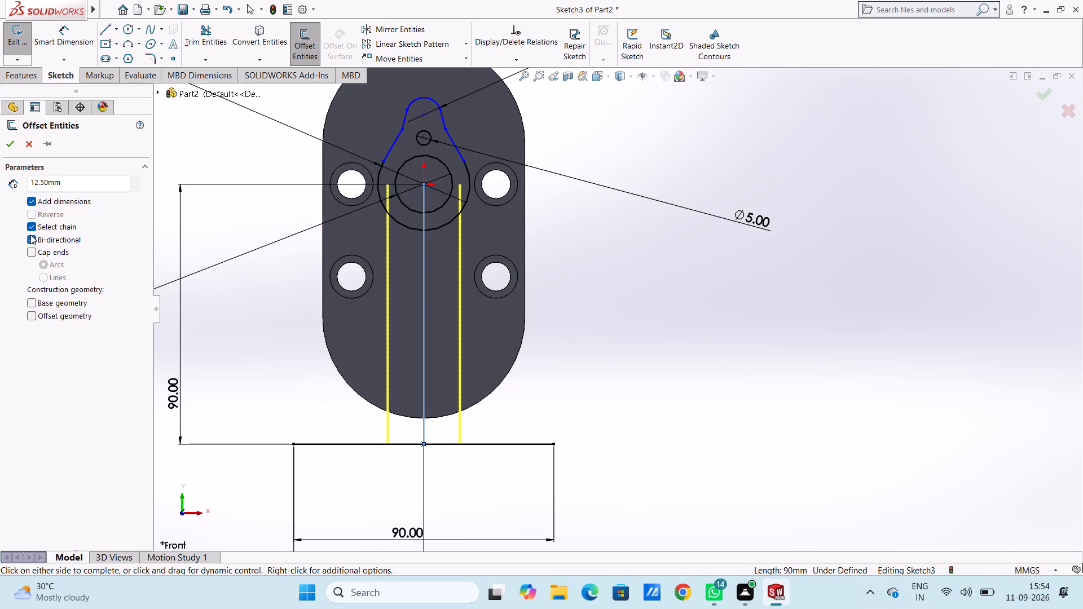
{"action": "left_click", "coordinate": [9, 138]}
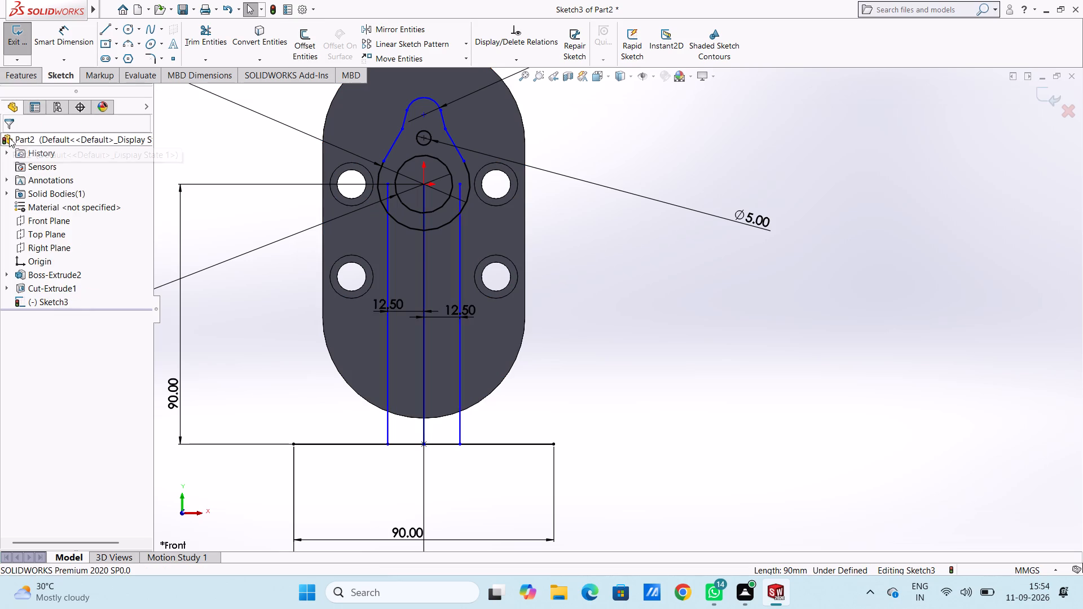
{"action": "left_click", "coordinate": [221, 206]}
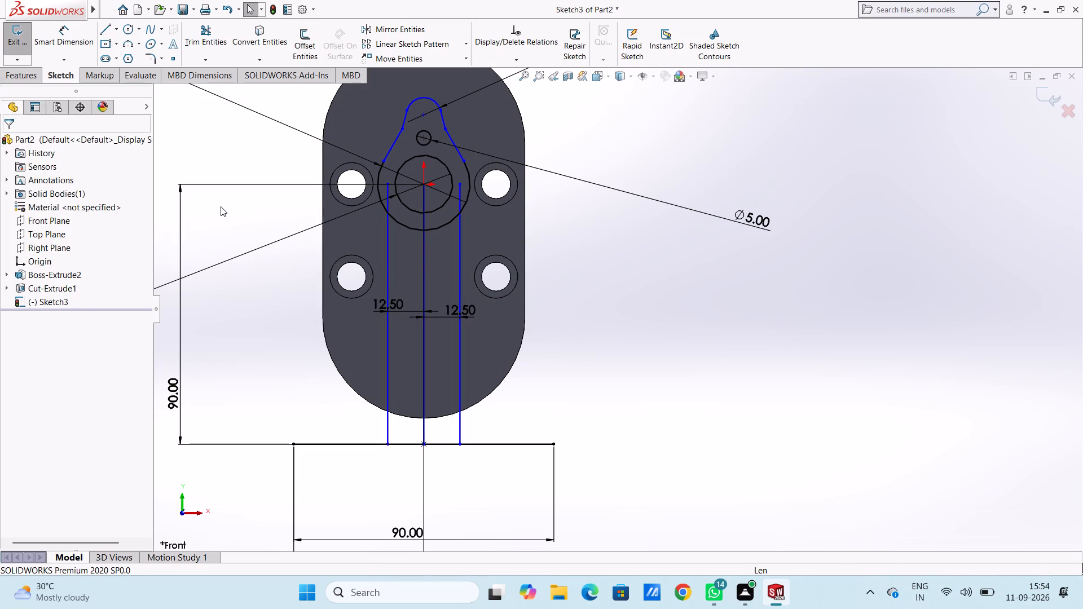
Trim both offset lines' upper stubs inside the 32 mm circle and the circle's lower arc between them.
{"action": "left_click", "coordinate": [216, 38]}
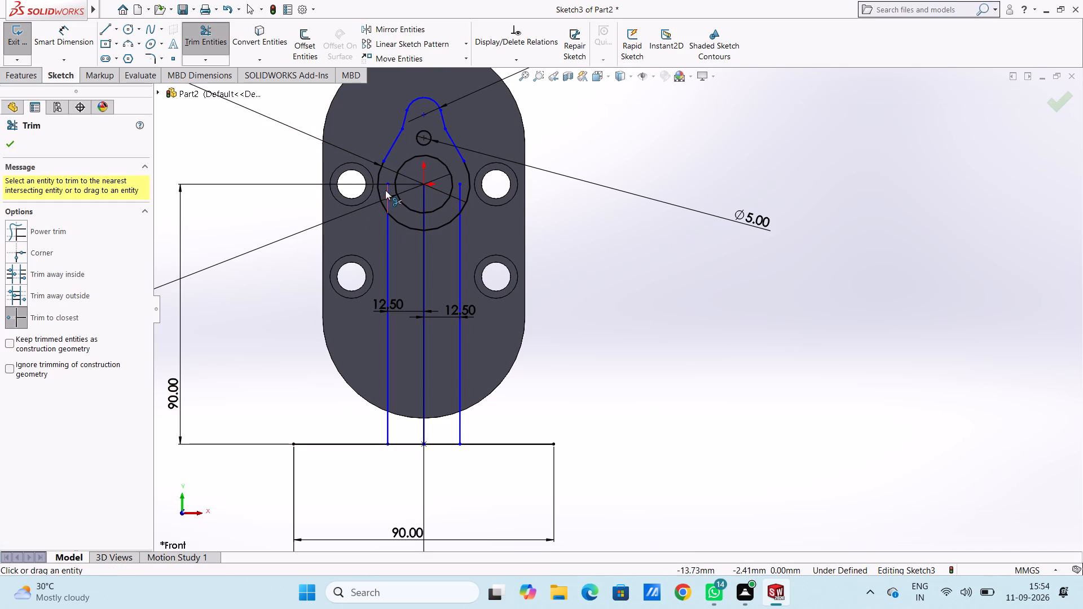
{"action": "left_click", "coordinate": [387, 188]}
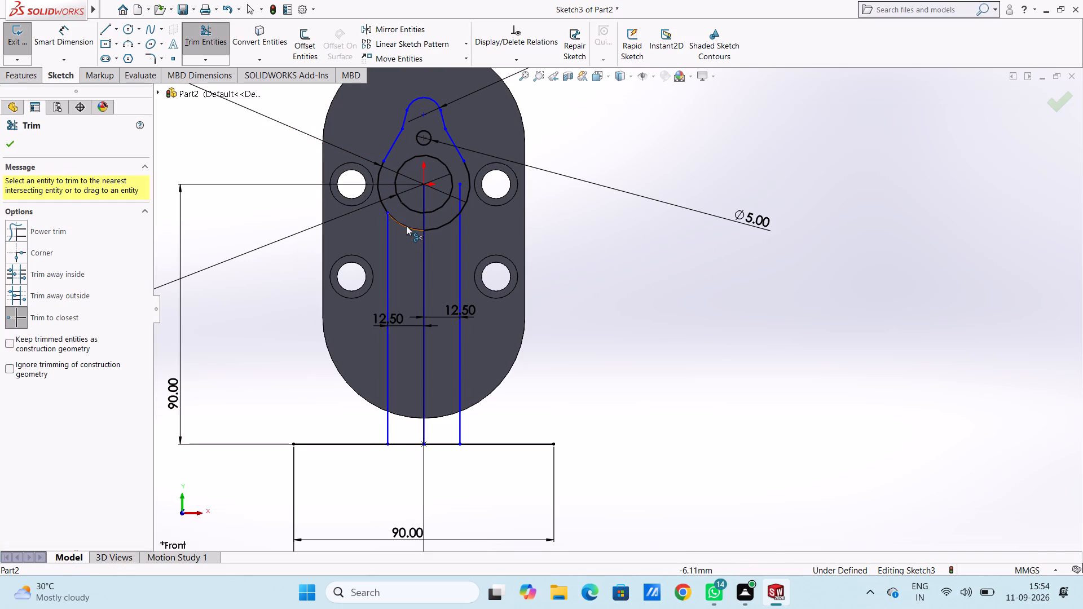
{"action": "left_click", "coordinate": [406, 226]}
{"action": "left_click", "coordinate": [440, 226]}
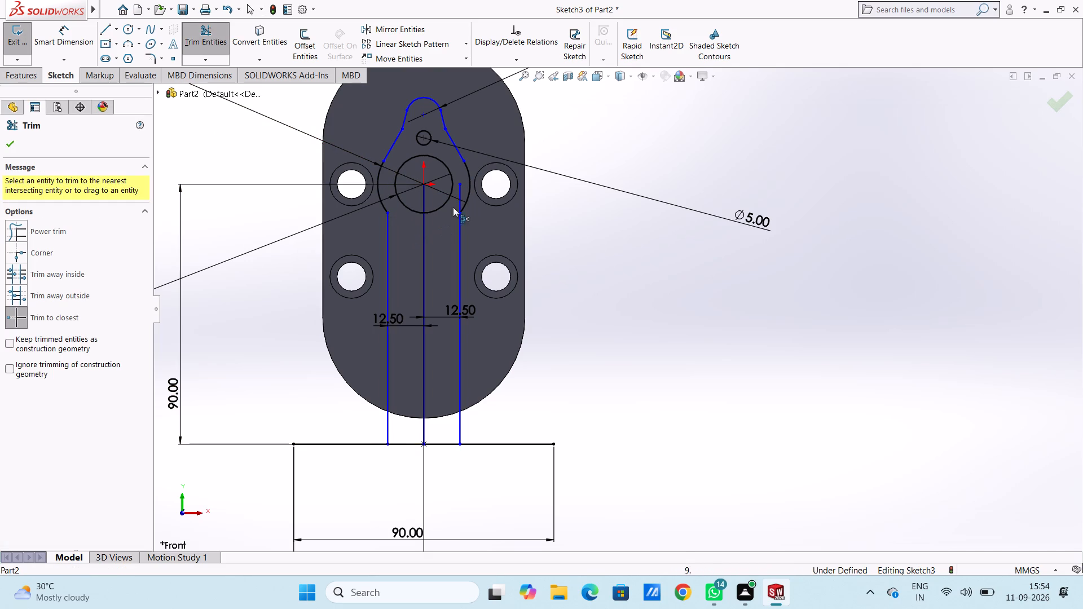
{"action": "left_click", "coordinate": [460, 198]}
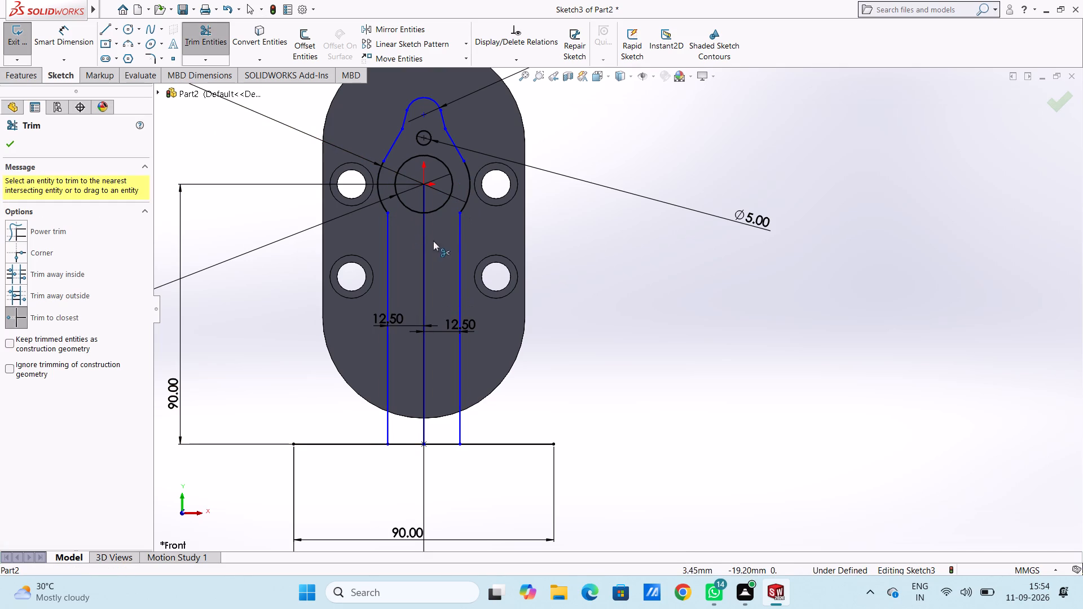
Sketch a circle of radius 8 mm centred on the 5 mm circle above the origin.
{"action": "scroll", "coordinate": [435, 237], "scroll_direction": "up", "scroll_amount": 3, "text": "ctrl"}
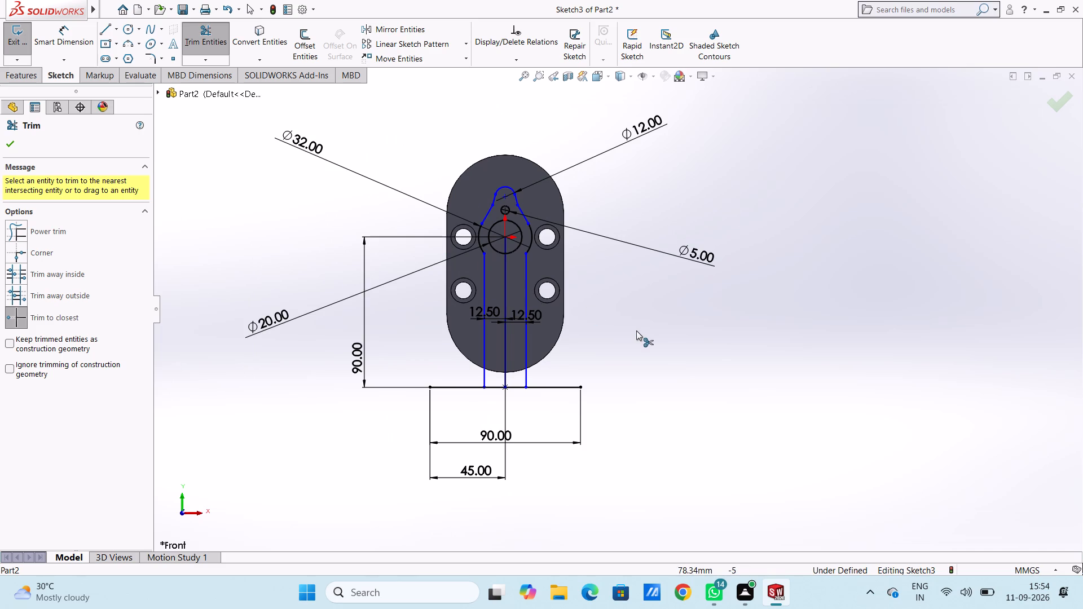
{"action": "scroll", "coordinate": [636, 330], "scroll_direction": "down", "scroll_amount": 3, "text": "ctrl"}
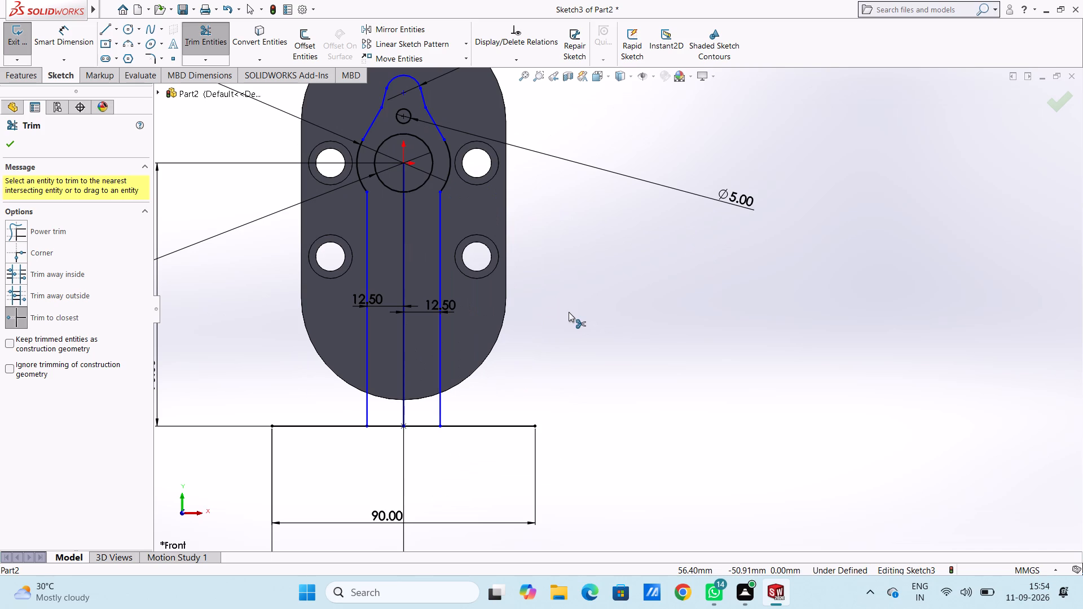
{"action": "key", "text": "Escape"}
{"action": "key", "text": "Escape"}
{"action": "scroll", "coordinate": [569, 312], "scroll_direction": "up", "scroll_amount": 4, "text": "ctrl"}
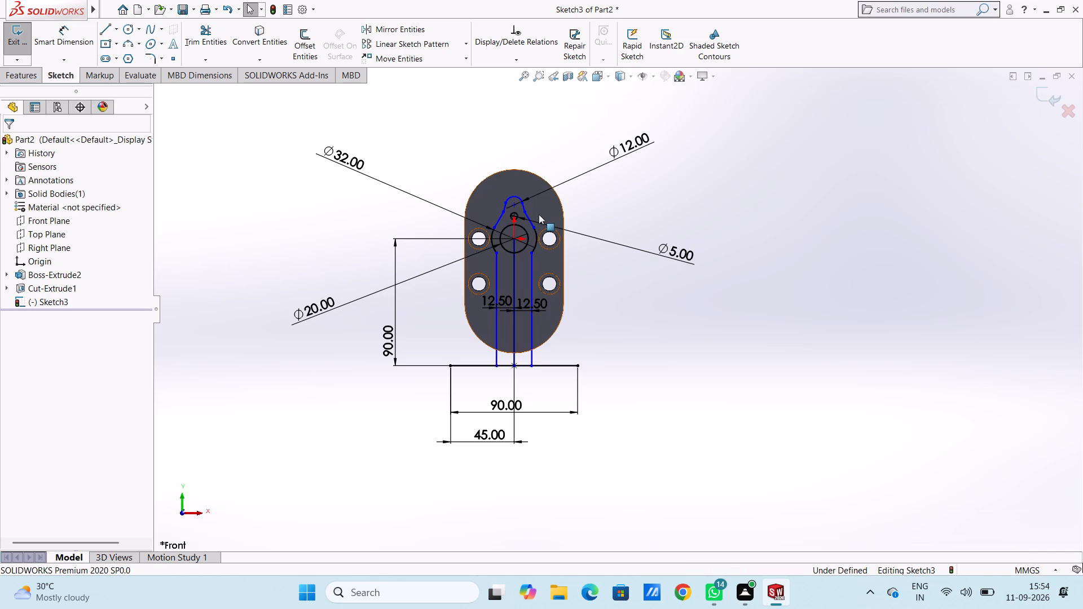
{"action": "scroll", "coordinate": [541, 214], "scroll_direction": "down", "scroll_amount": 3, "text": "ctrl"}
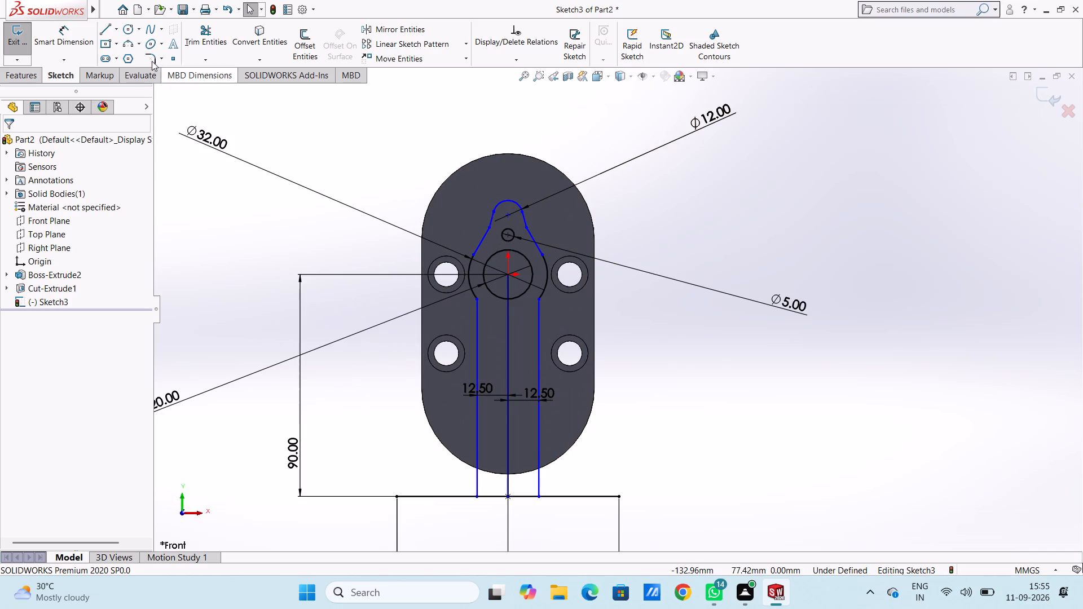
{"action": "left_click", "coordinate": [132, 28]}
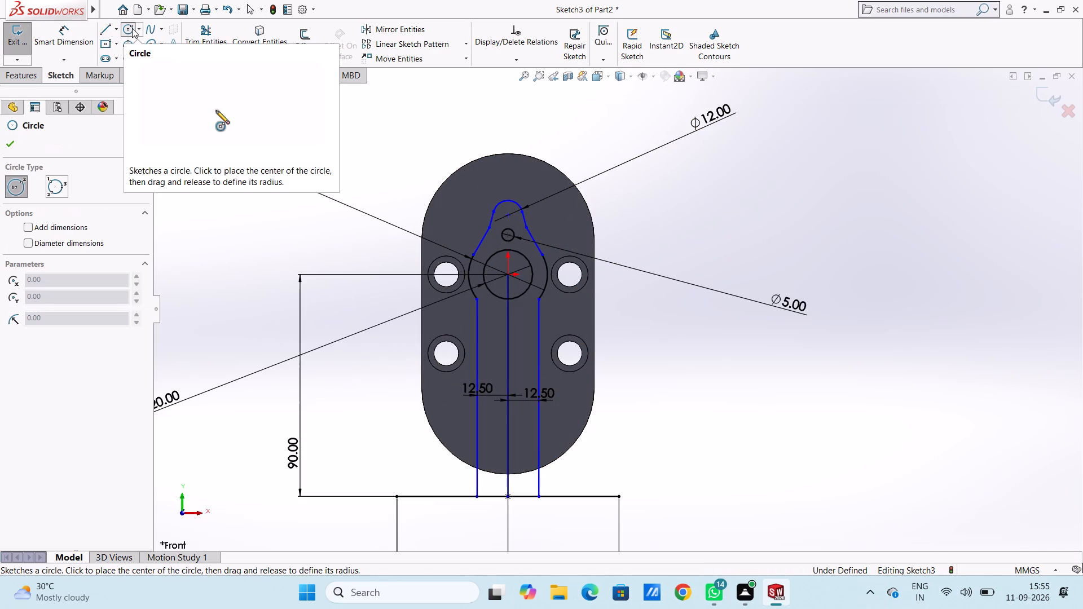
{"action": "left_click", "coordinate": [509, 236]}
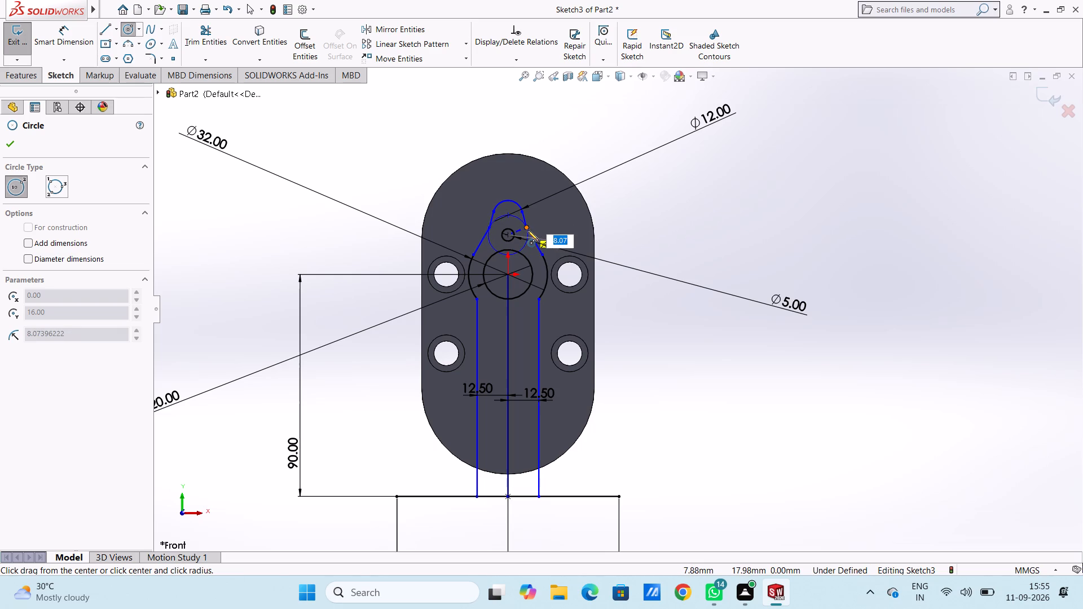
{"action": "key", "text": "8"}
{"action": "key", "text": "Return"}
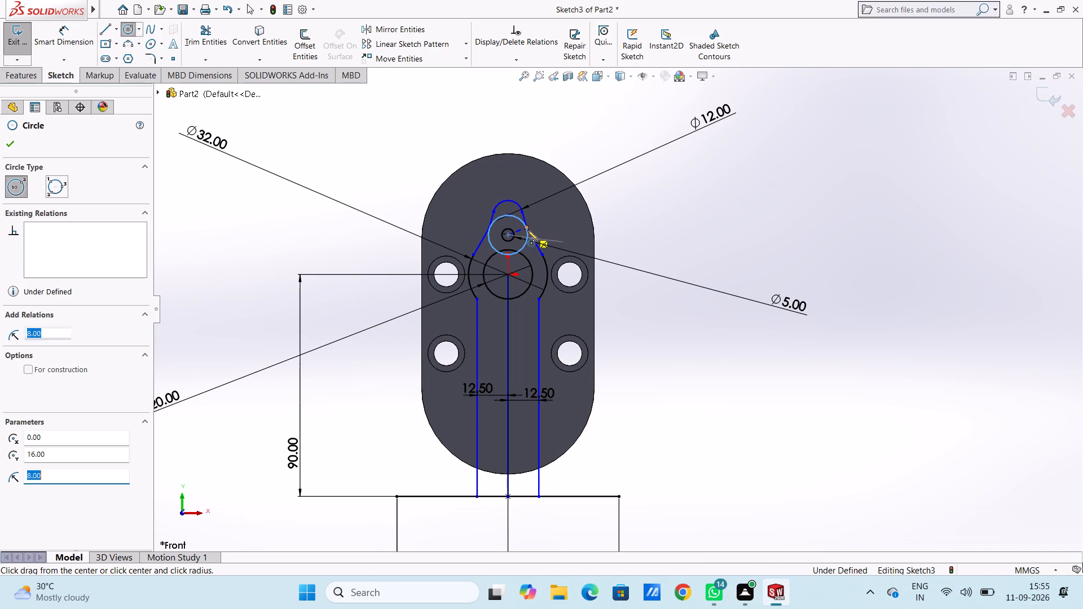
{"action": "key", "text": "Escape"}
{"action": "key", "text": "Escape"}
{"action": "key", "text": "Escape"}
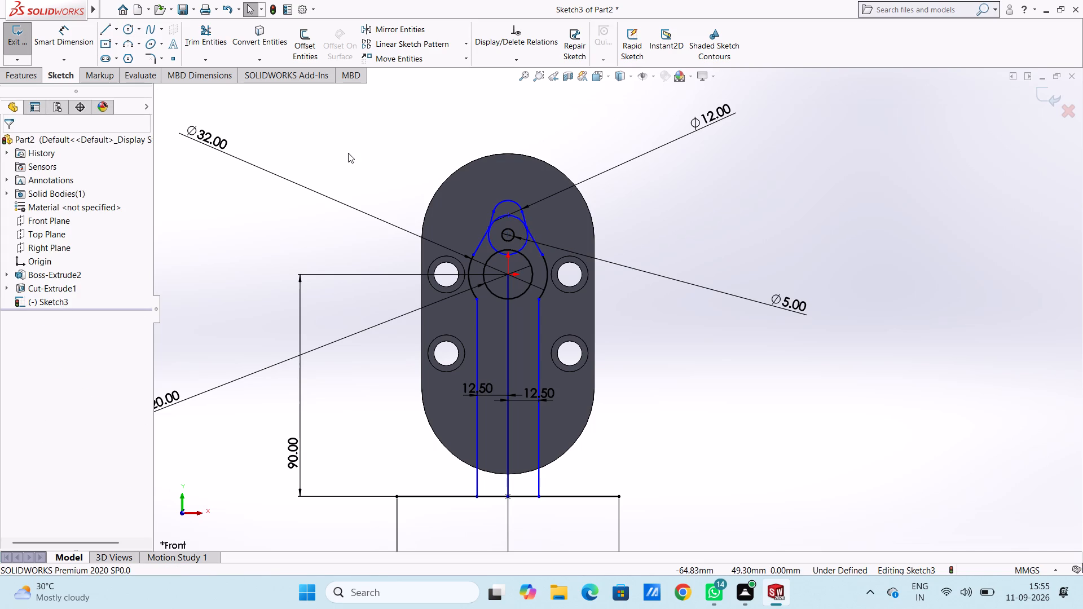
Trim the 12 mm top arc, both short lines below it, and the 8 mm radius circle outside the 20 mm circle.
{"action": "left_click", "coordinate": [200, 30]}
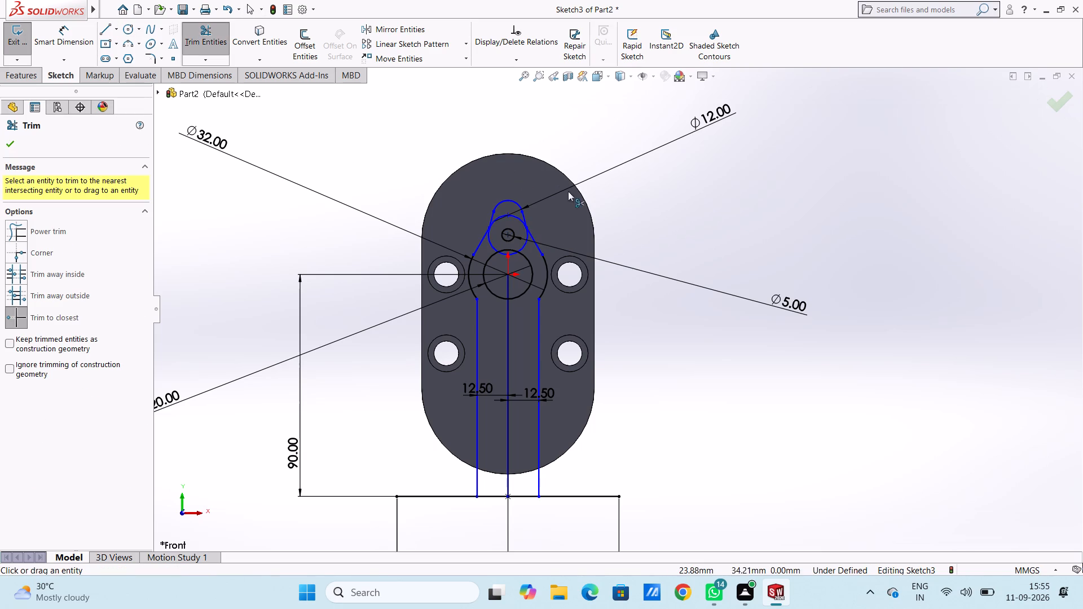
{"action": "scroll", "coordinate": [601, 209], "scroll_direction": "down", "scroll_amount": 4, "text": "ctrl"}
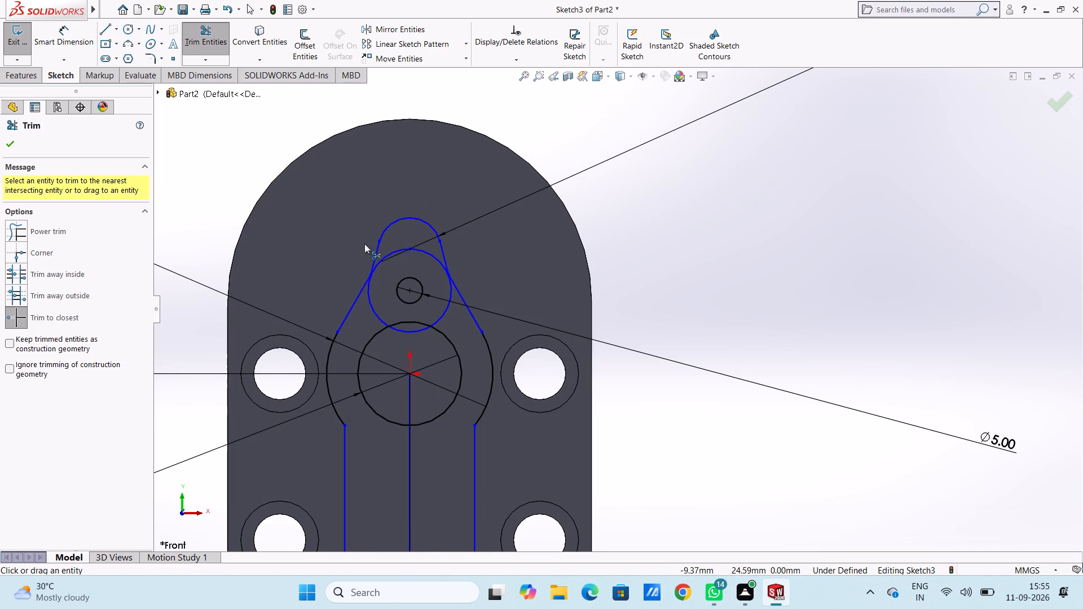
{"action": "left_click", "coordinate": [381, 246]}
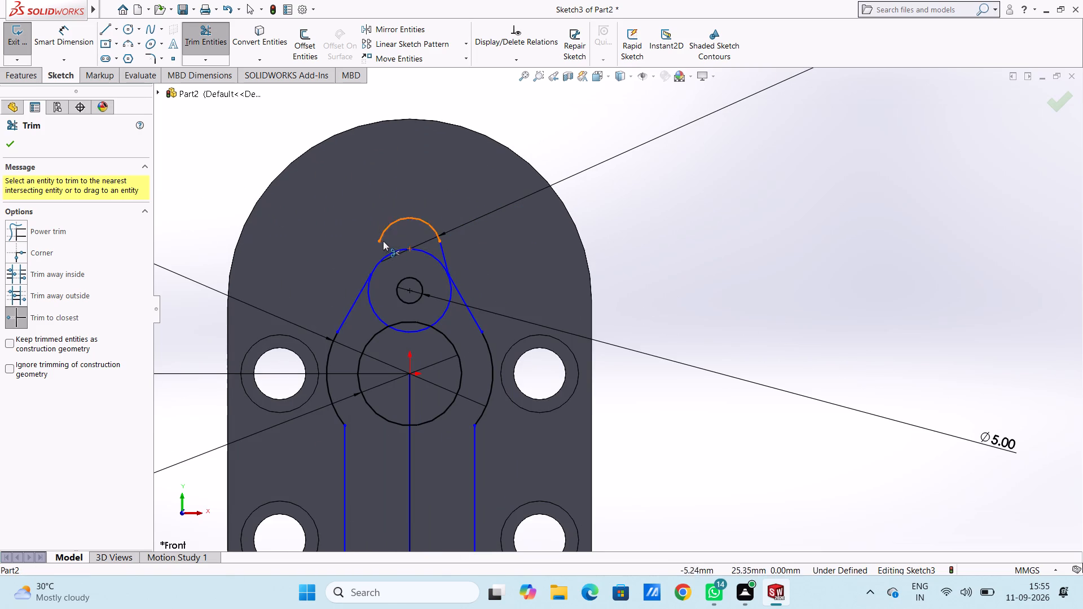
{"action": "left_click", "coordinate": [385, 233]}
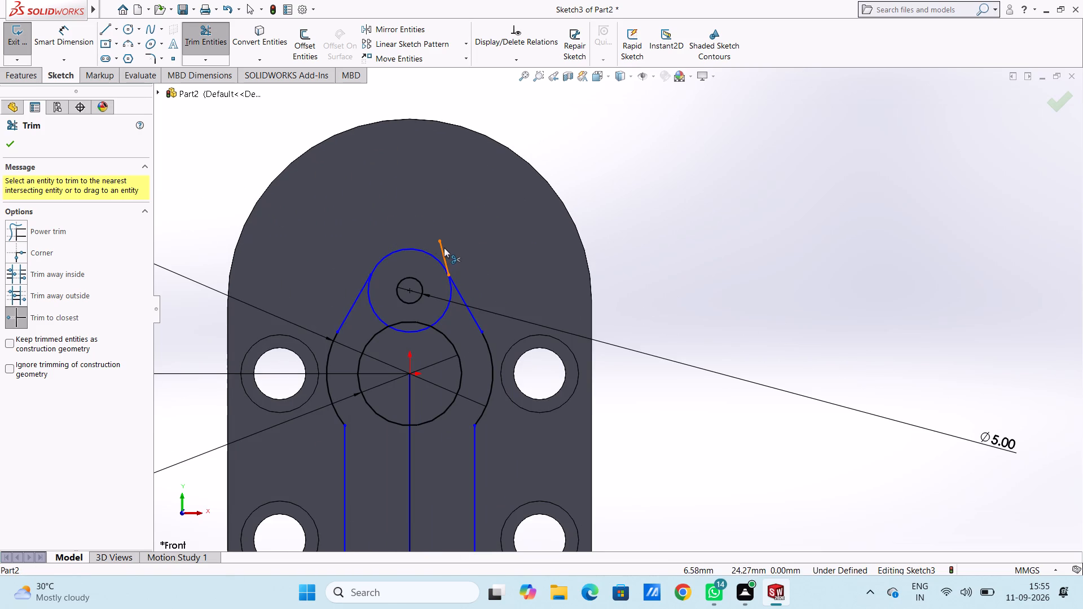
{"action": "left_click", "coordinate": [444, 248]}
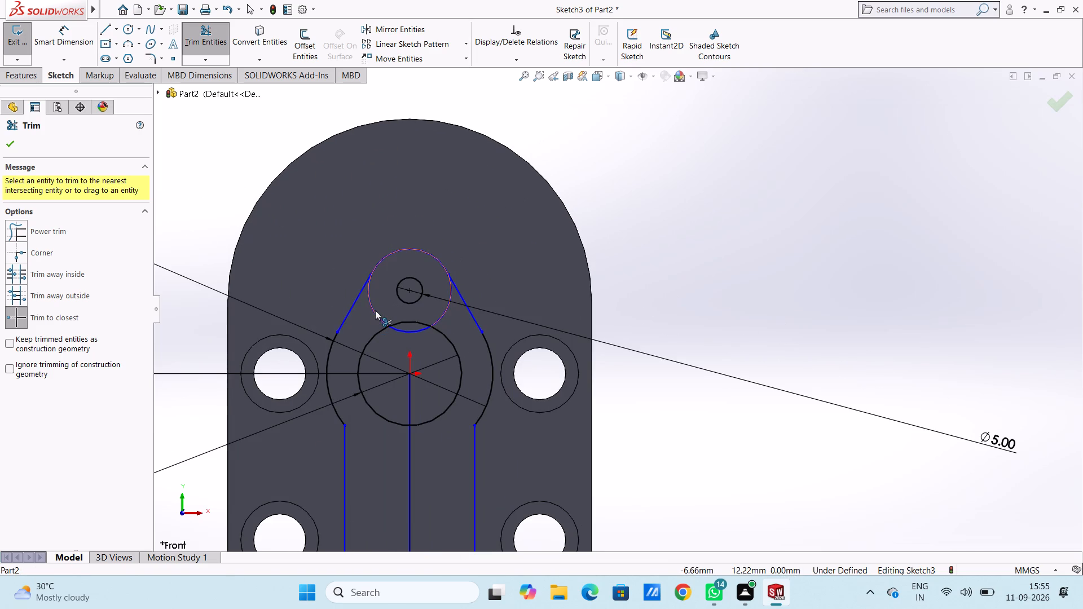
{"action": "left_click", "coordinate": [375, 310]}
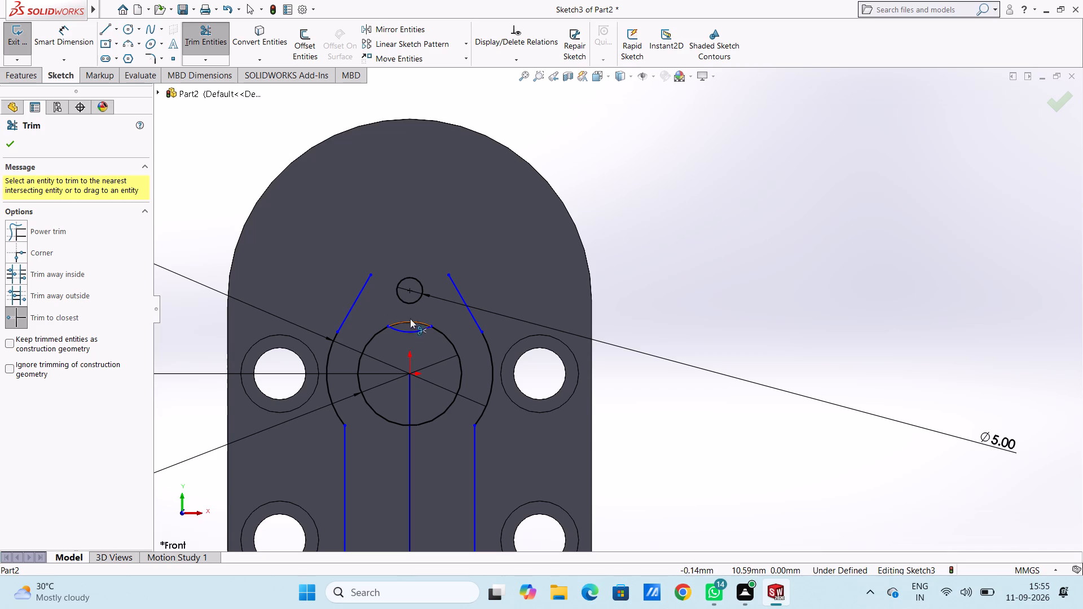
{"action": "key", "text": "Escape"}
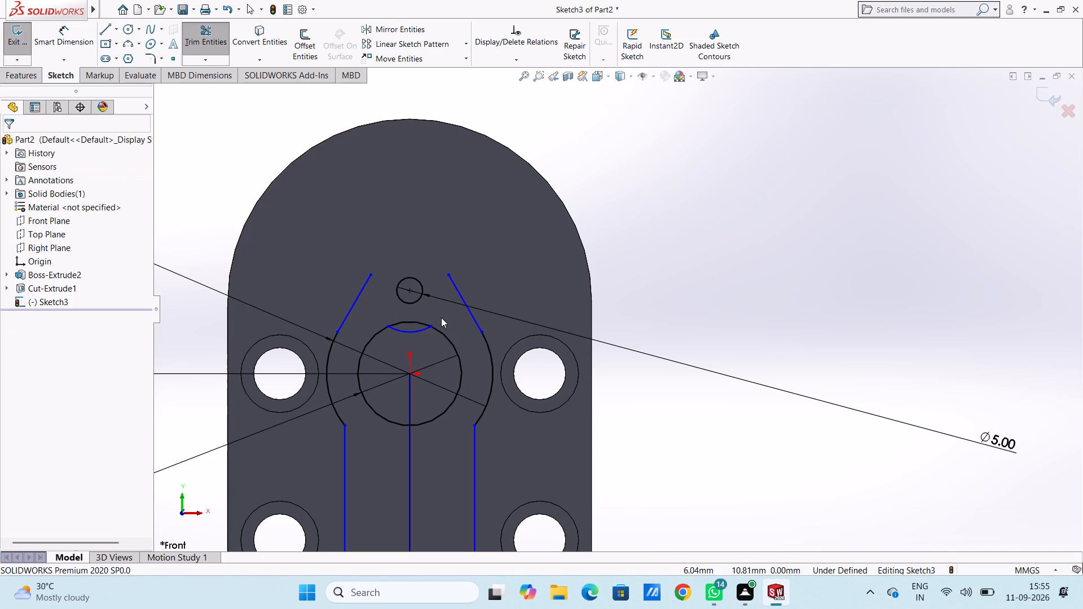
{"action": "key", "text": "Escape"}
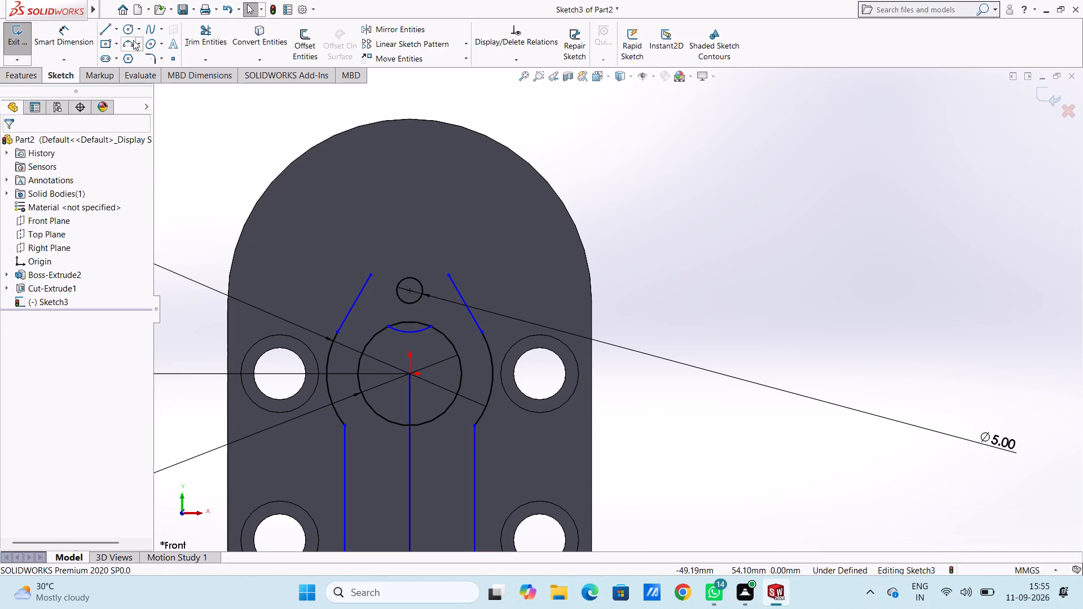
Sketch a three-point arc of radius 8 mm joining the upper ends of the two slanted lines.
{"action": "left_click", "coordinate": [130, 43]}
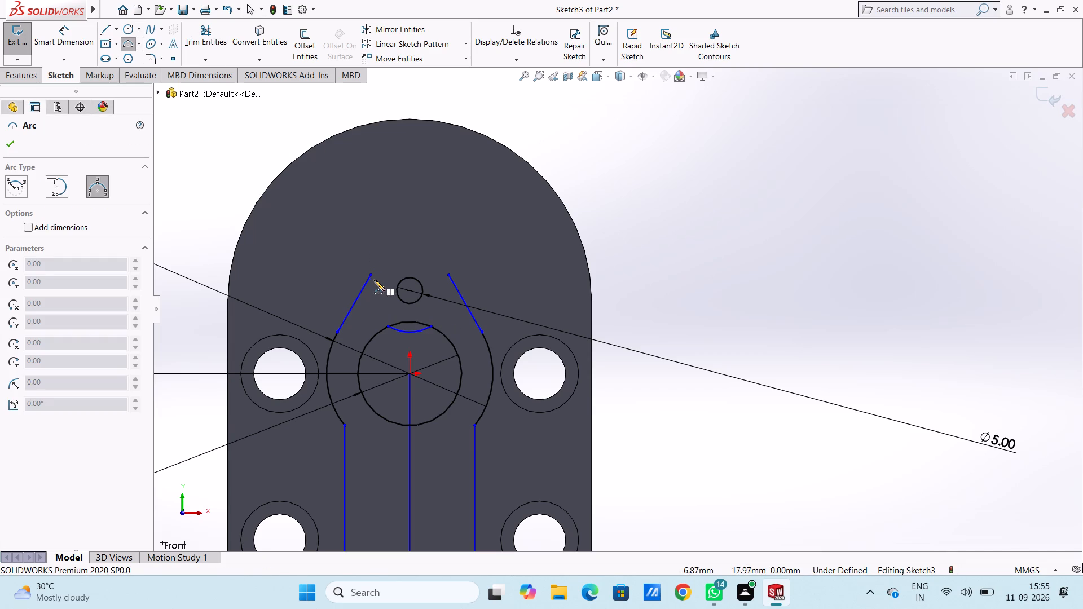
{"action": "left_click", "coordinate": [373, 277]}
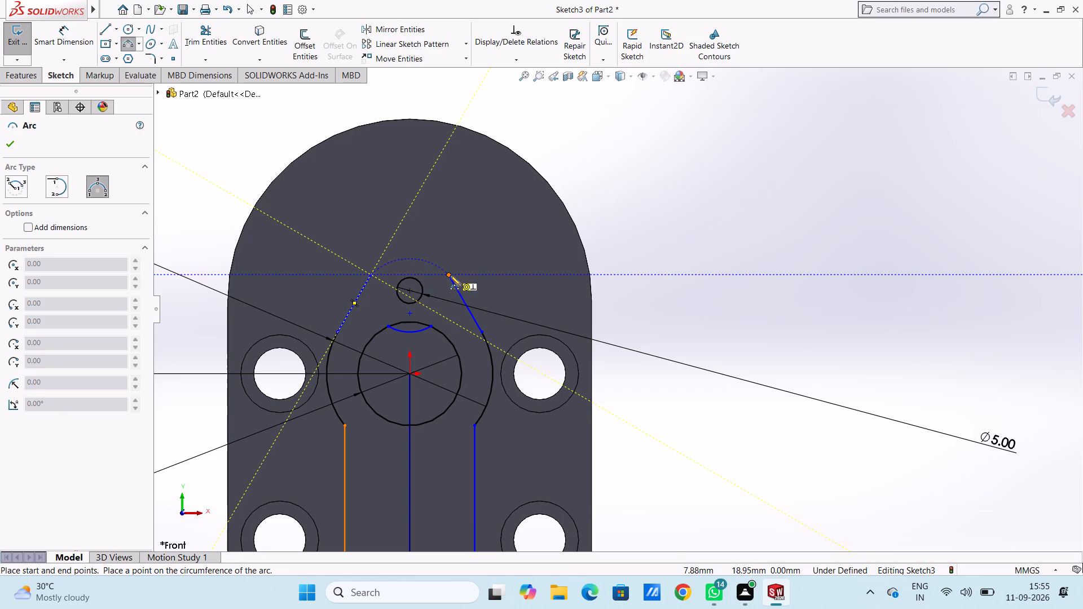
{"action": "left_click", "coordinate": [450, 275]}
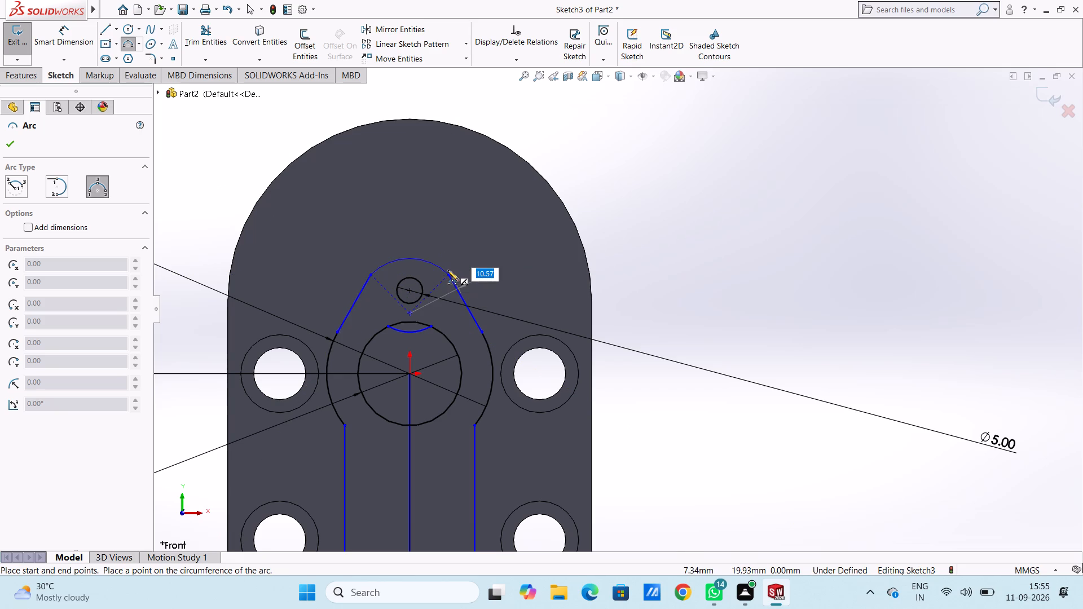
{"action": "key", "text": "8"}
{"action": "key", "text": "Return"}
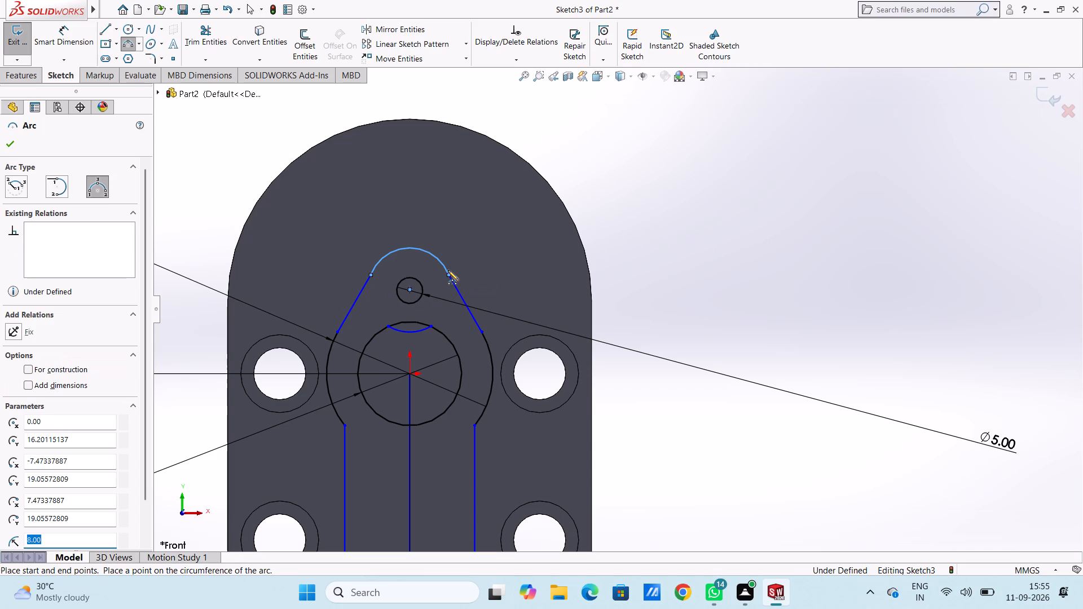
{"action": "key", "text": "Escape"}
{"action": "key", "text": "Escape"}
{"action": "key", "text": "Escape"}
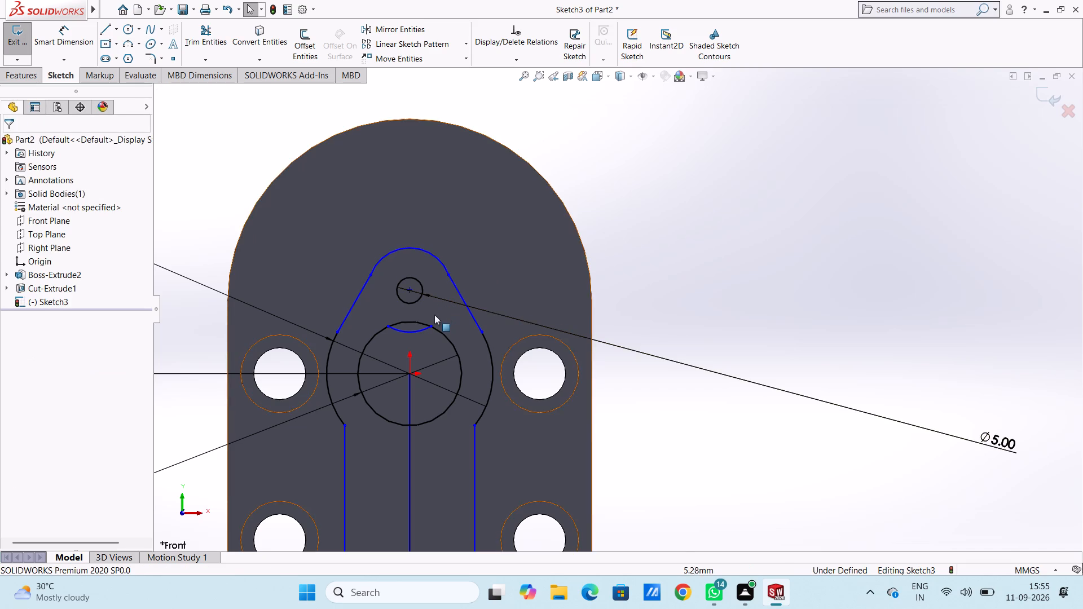
Delete the leftover arc piece inside the top of the 20 mm circle.
{"action": "left_click", "coordinate": [424, 328]}
{"action": "key", "text": "Delete"}
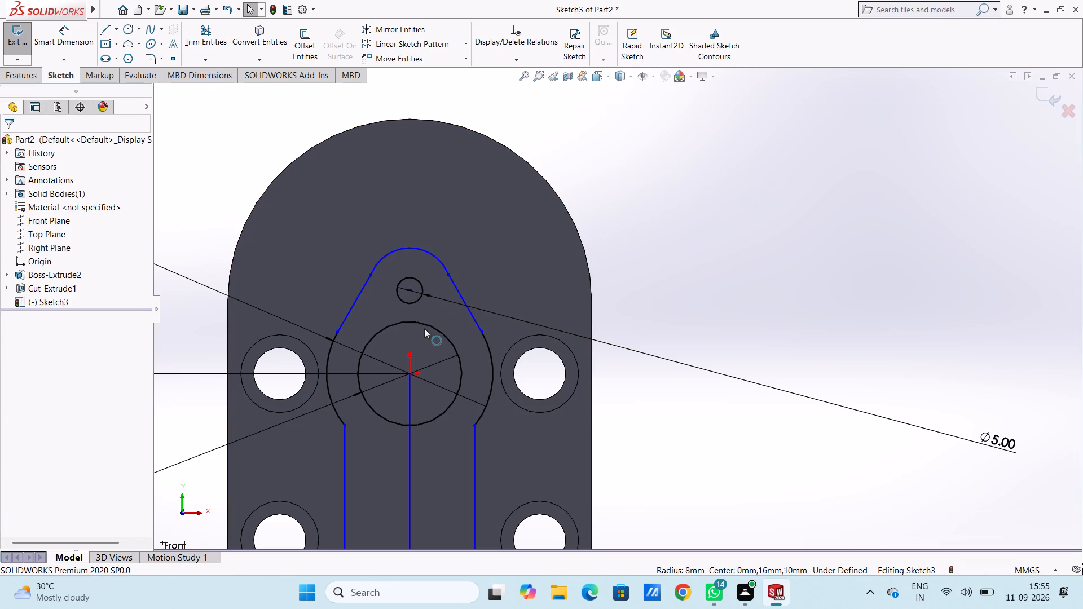
{"action": "key", "text": "Escape"}
{"action": "key", "text": "Escape"}
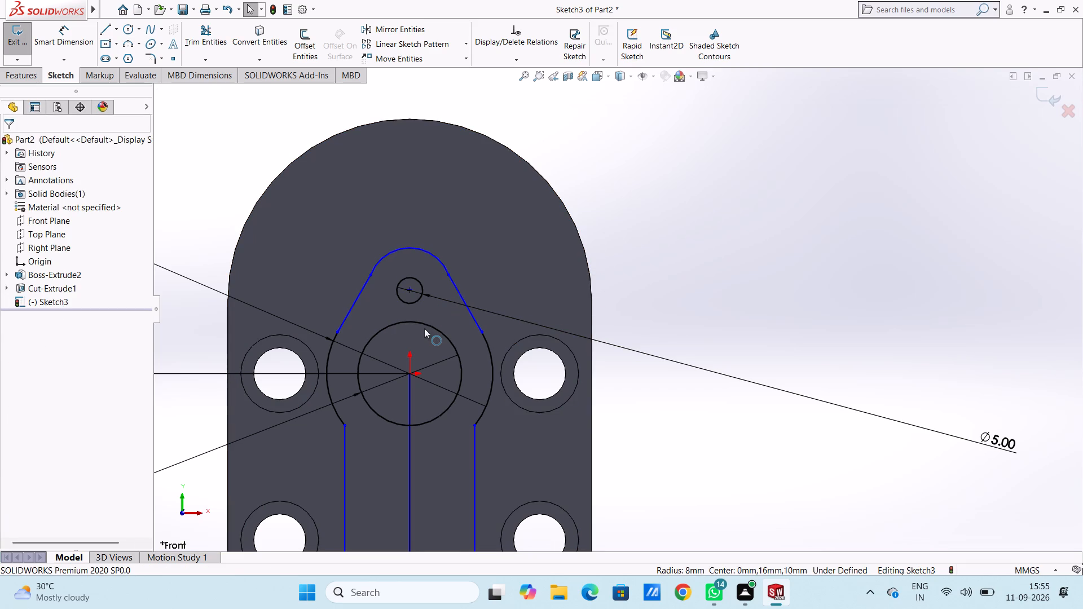
Sketch three lines closing a 10 mm high rectangle on top of the full 90 mm base line.
{"action": "scroll", "coordinate": [424, 328], "scroll_direction": "up", "scroll_amount": 4, "text": "ctrl"}
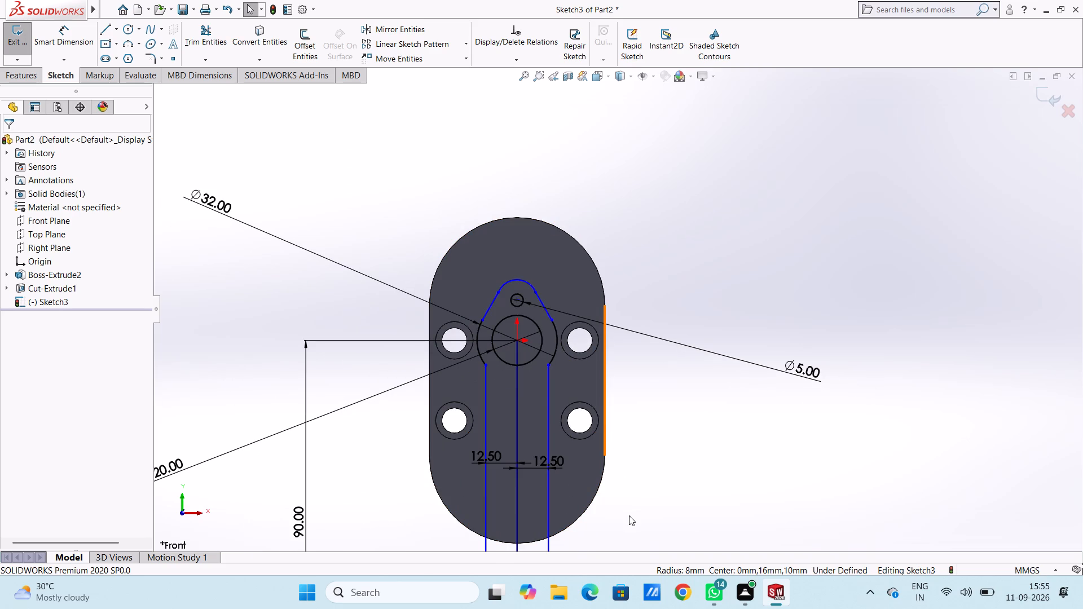
{"action": "scroll", "coordinate": [629, 515], "scroll_direction": "up", "scroll_amount": 4, "text": "ctrl"}
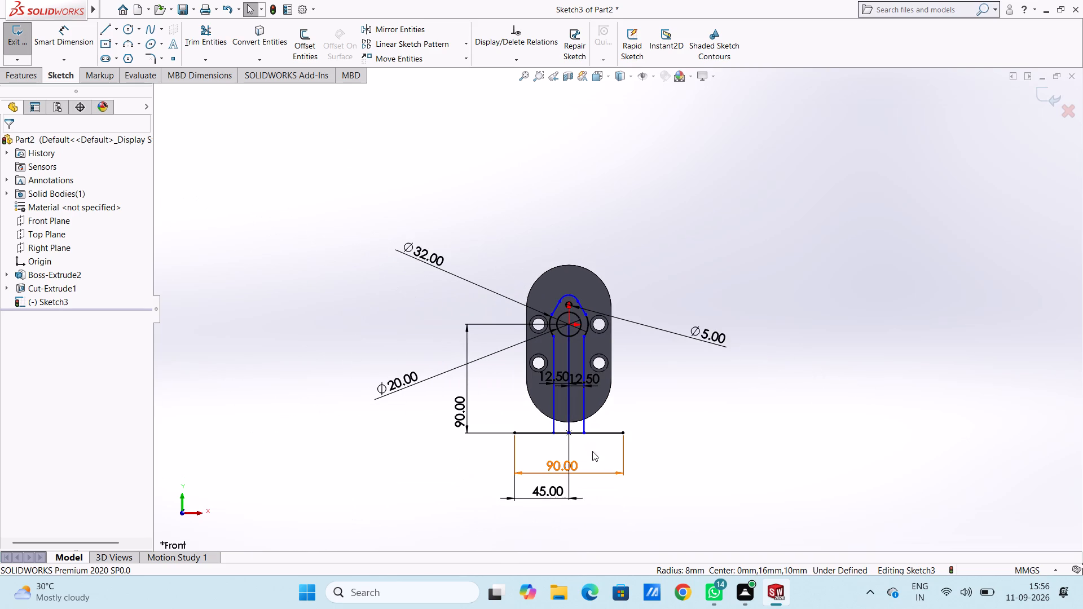
{"action": "scroll", "coordinate": [595, 445], "scroll_direction": "down", "scroll_amount": 4, "text": "ctrl"}
{"action": "scroll", "coordinate": [595, 445], "scroll_direction": "up", "scroll_amount": 4, "text": "ctrl"}
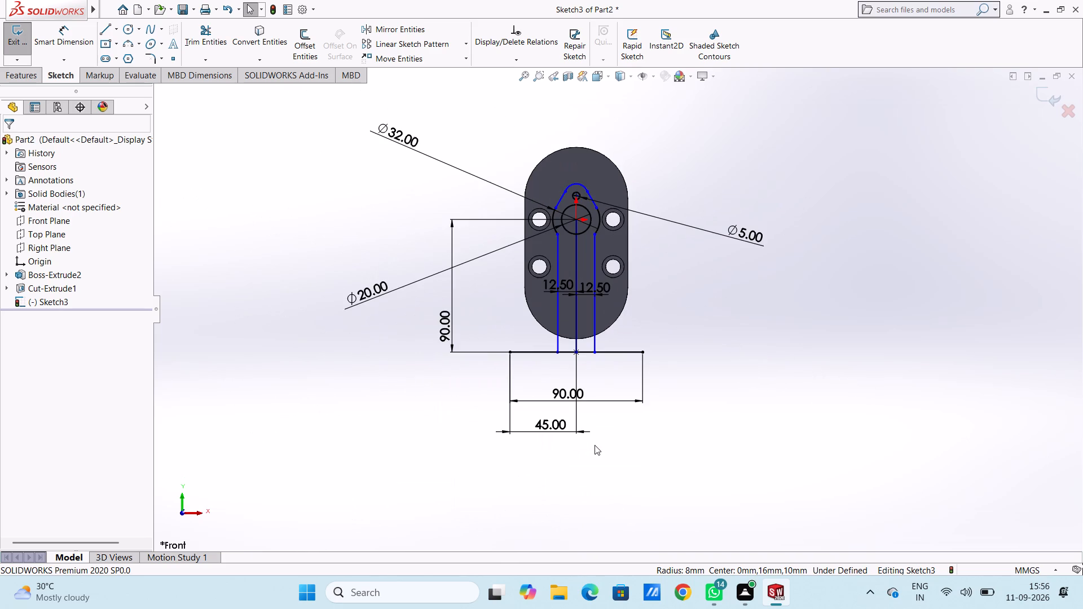
{"action": "scroll", "coordinate": [663, 257], "scroll_direction": "down", "scroll_amount": 3, "text": "ctrl"}
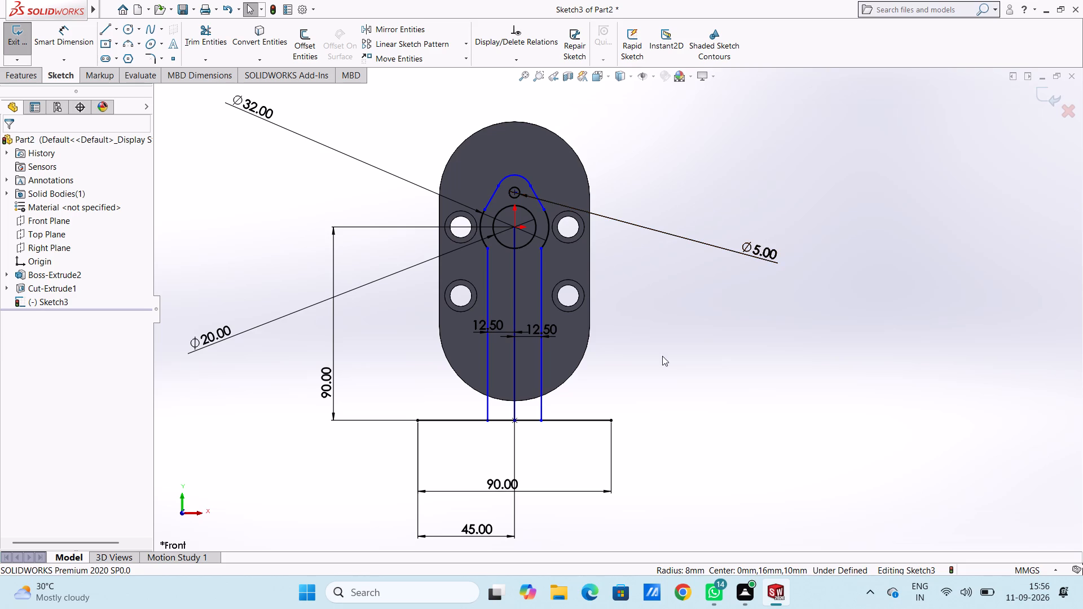
{"action": "key", "text": "l"}
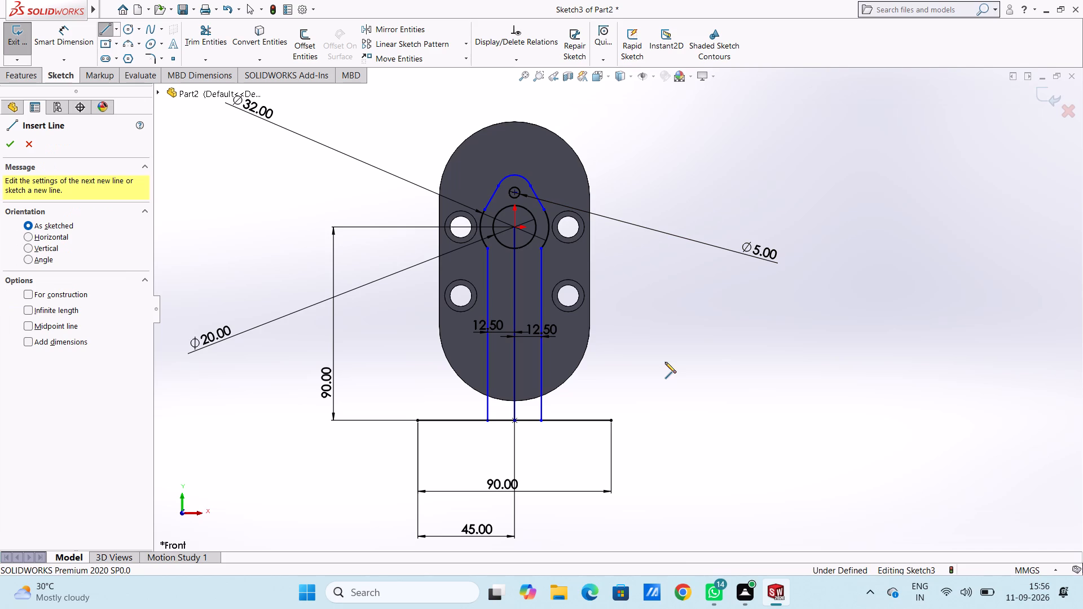
{"action": "left_click", "coordinate": [611, 422]}
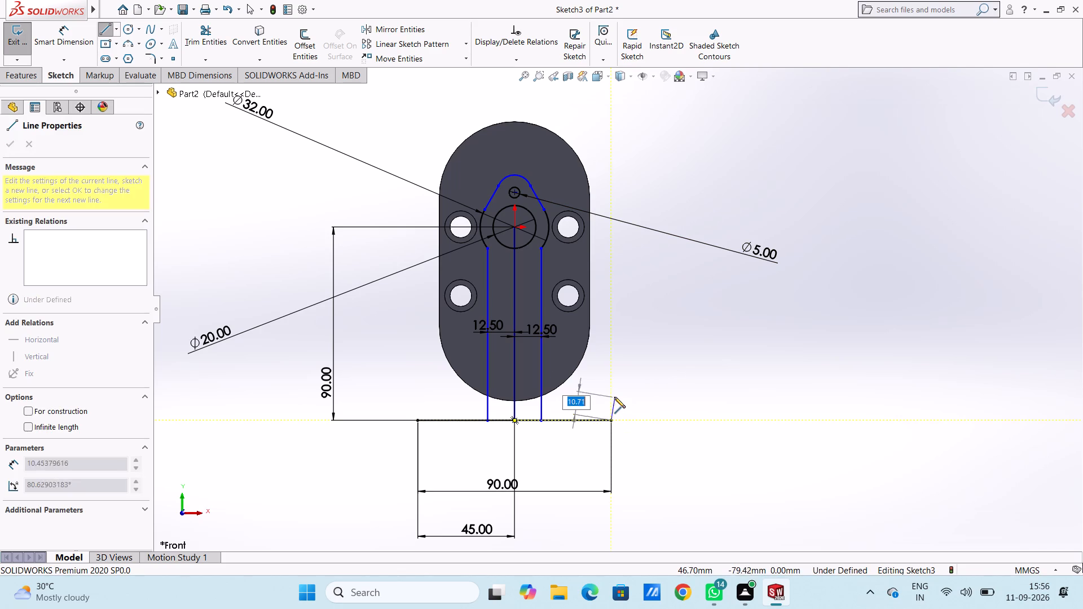
{"action": "type", "text": "10"}
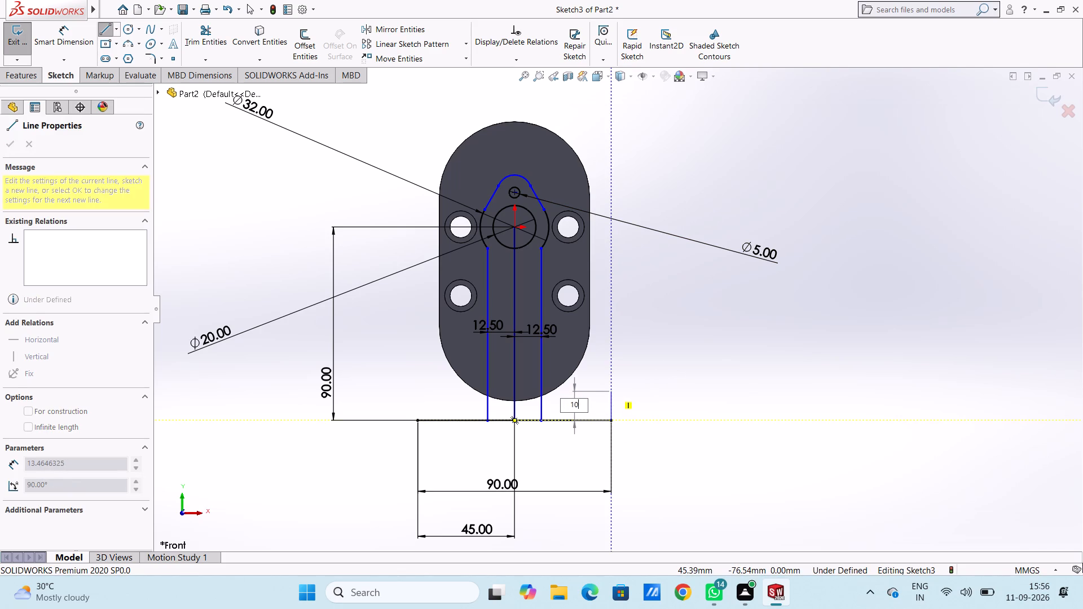
{"action": "key", "text": "Return"}
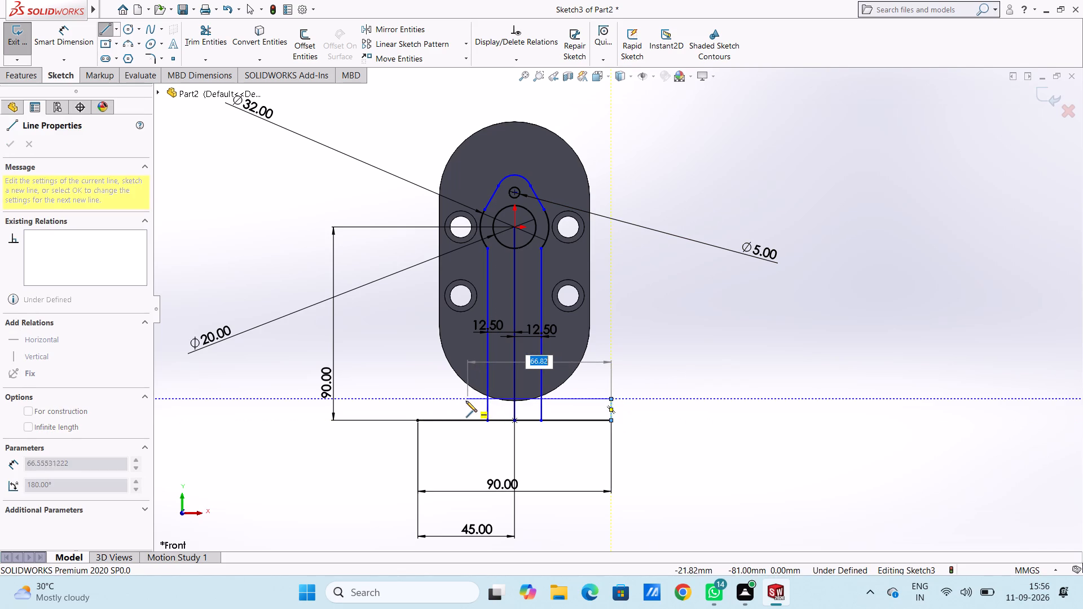
{"action": "left_click", "coordinate": [417, 400]}
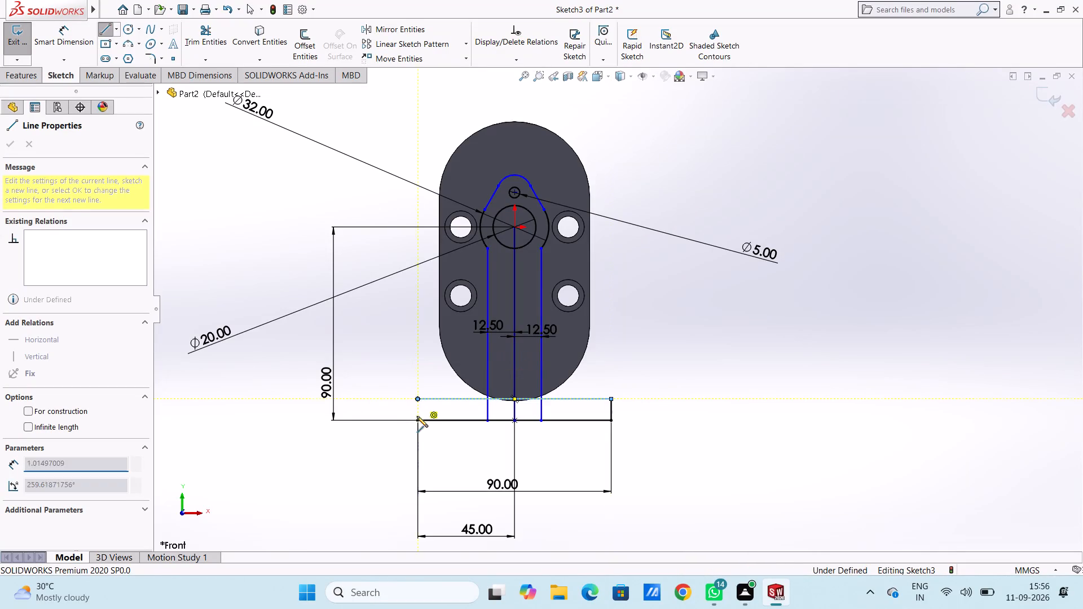
{"action": "left_click", "coordinate": [417, 421]}
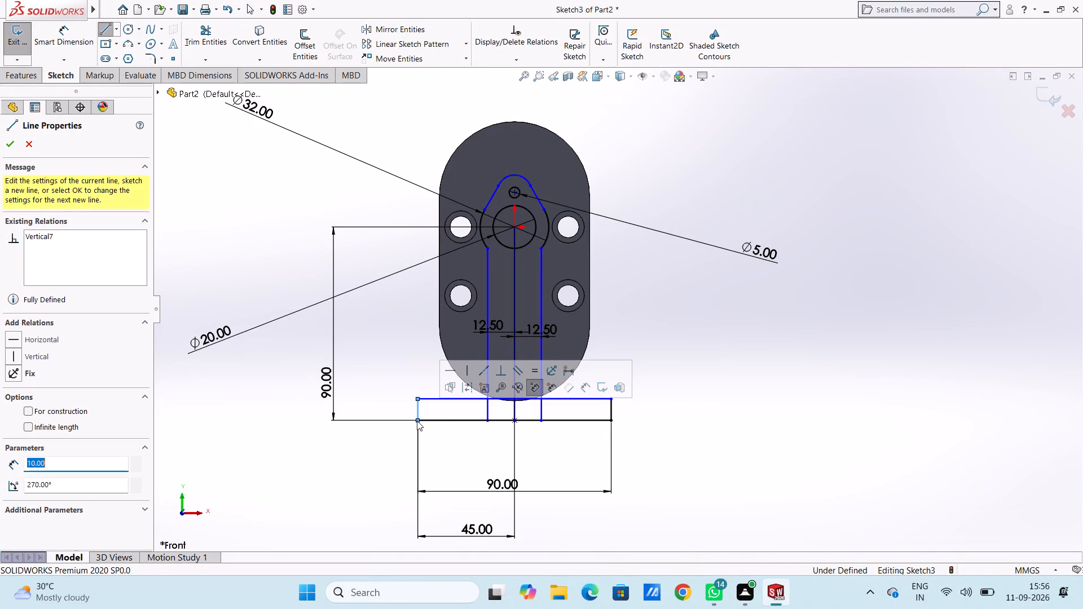
{"action": "key", "text": "Escape"}
{"action": "key", "text": "Escape"}
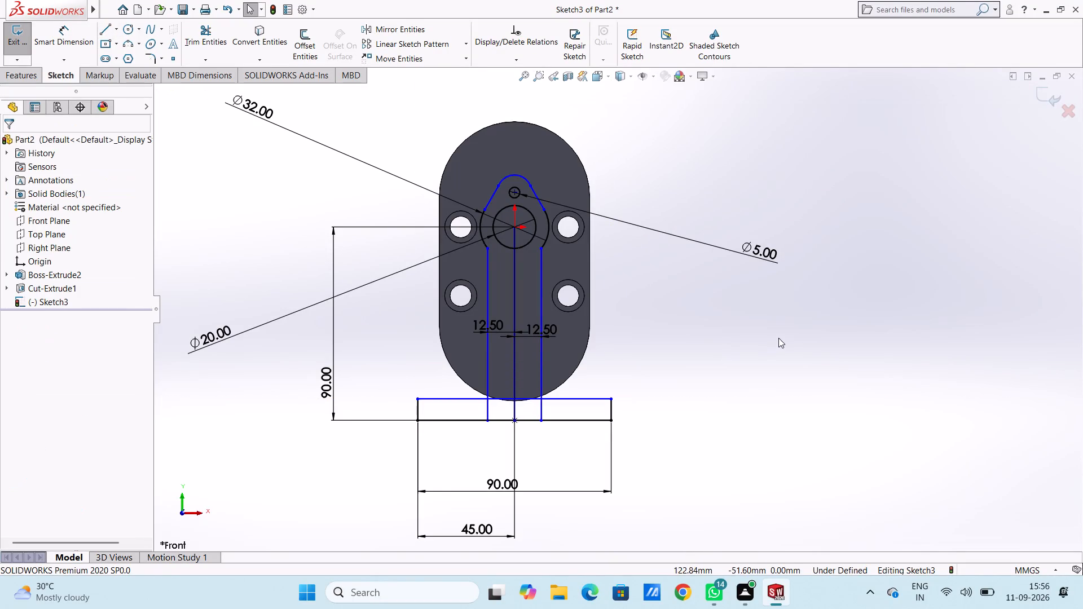
Dimension the height of the base rectangle at 10 mm along its short left edge.
{"action": "left_click", "coordinate": [77, 34]}
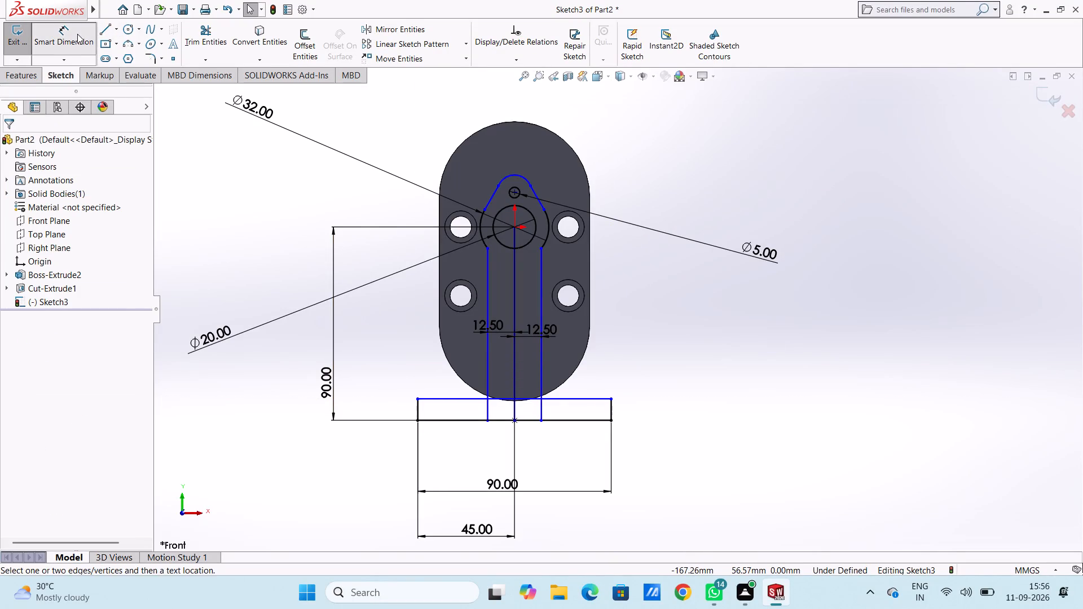
{"action": "left_click", "coordinate": [417, 408]}
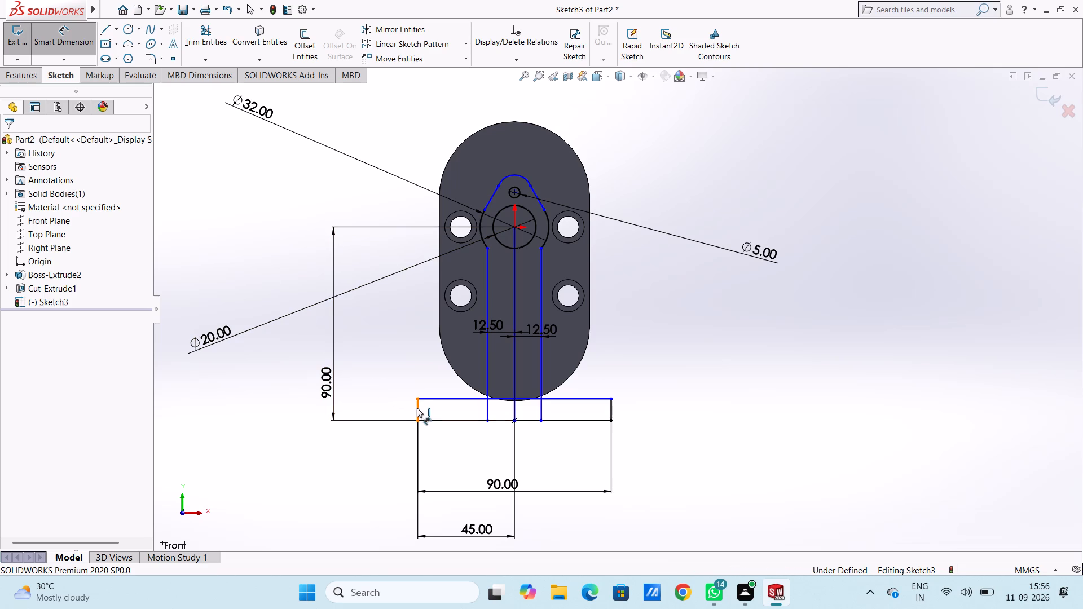
{"action": "left_click", "coordinate": [274, 394]}
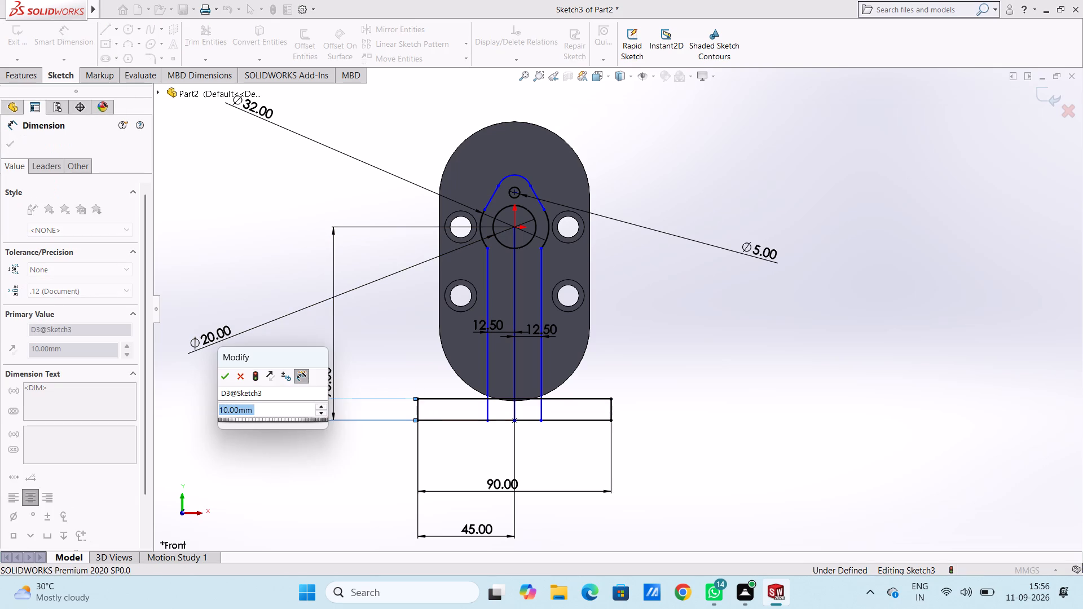
{"action": "key", "text": "Return"}
{"action": "left_click", "coordinate": [342, 467]}
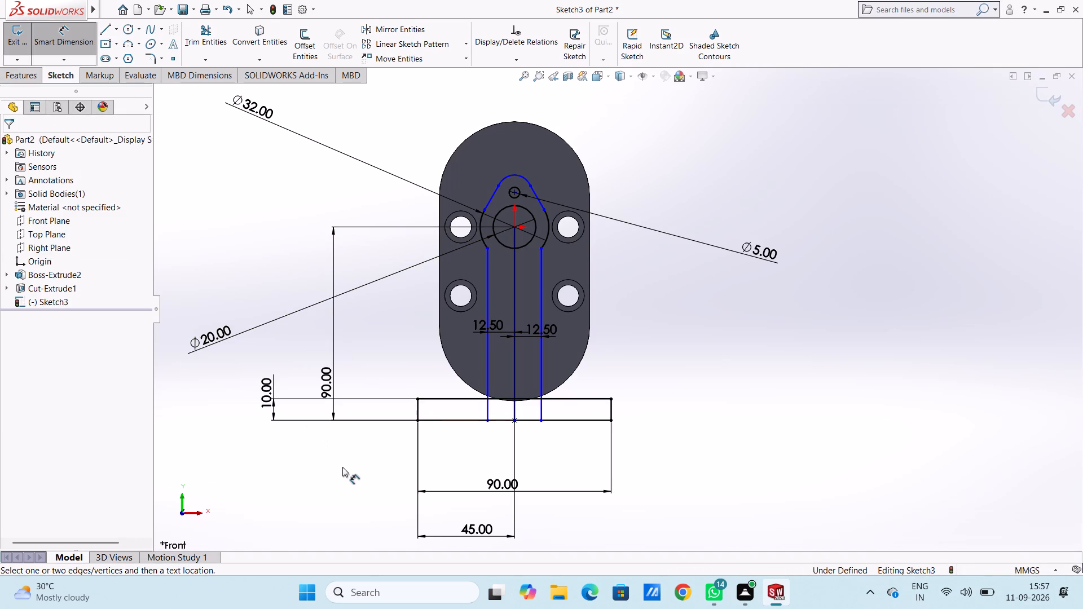
{"action": "key", "text": "Escape"}
{"action": "key", "text": "Escape"}
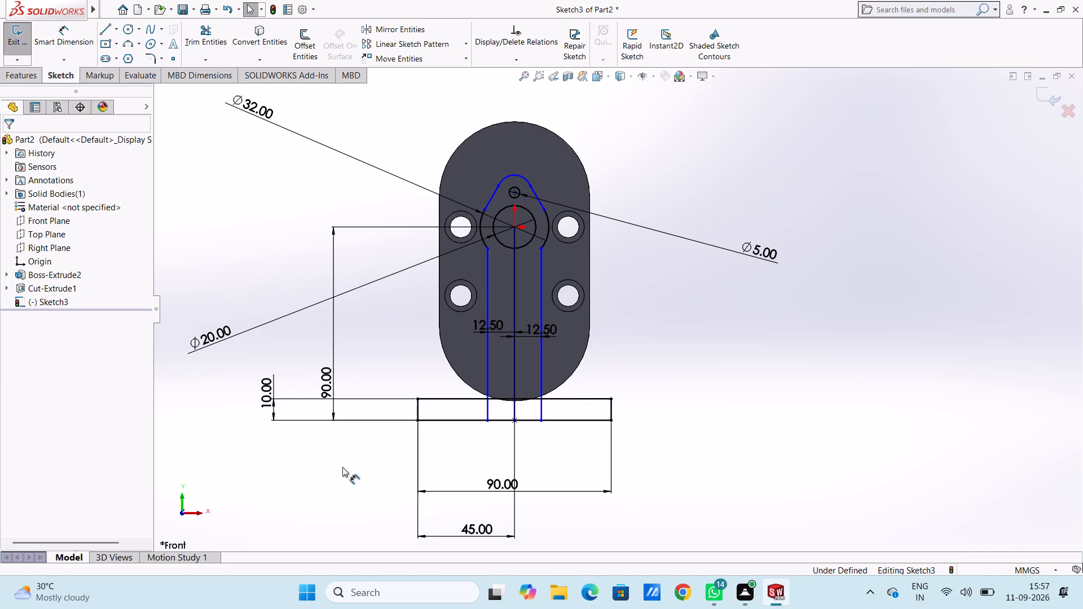
Sketch an 8 mm horizontal line inward from where the left stem line crosses the base's top edge, continuing 30 mm vertically upward.
{"action": "scroll", "coordinate": [645, 354], "scroll_direction": "down", "scroll_amount": 1, "text": "ctrl"}
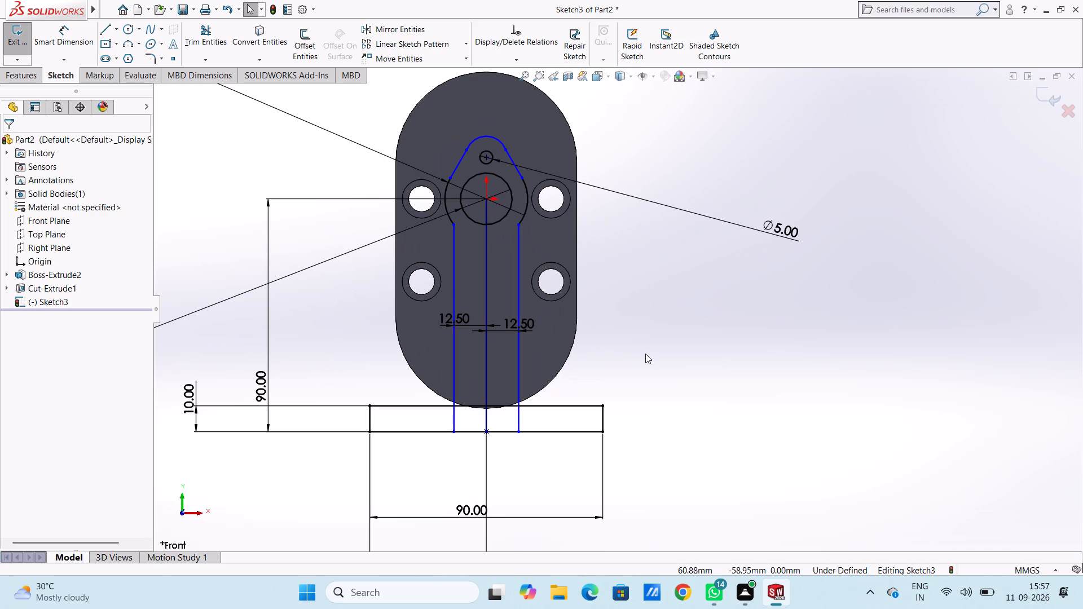
{"action": "scroll", "coordinate": [645, 354], "scroll_direction": "down", "scroll_amount": 2, "text": "ctrl"}
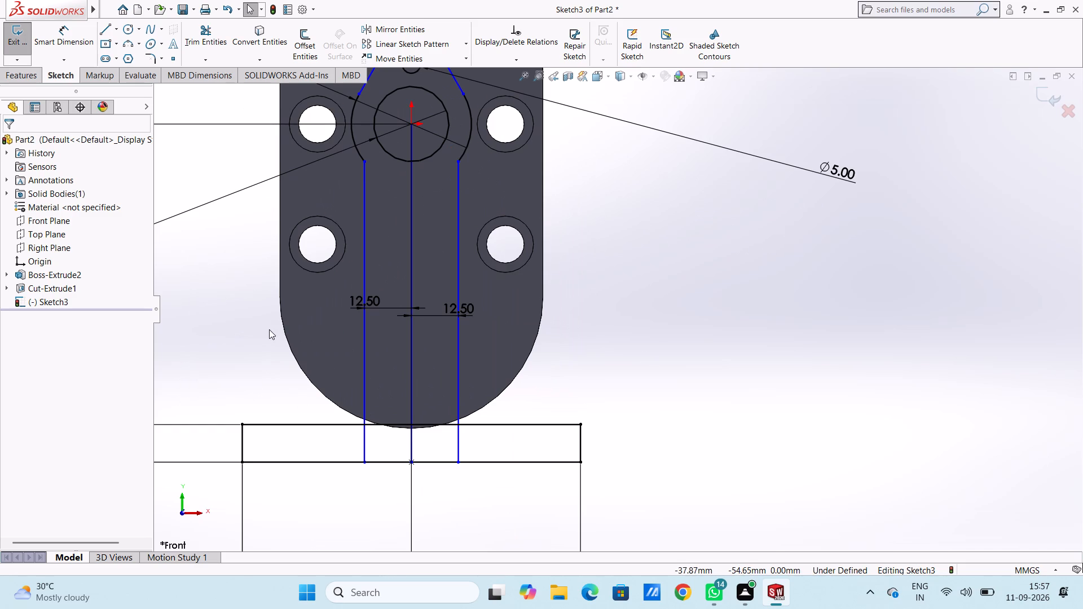
{"action": "left_click", "coordinate": [104, 27]}
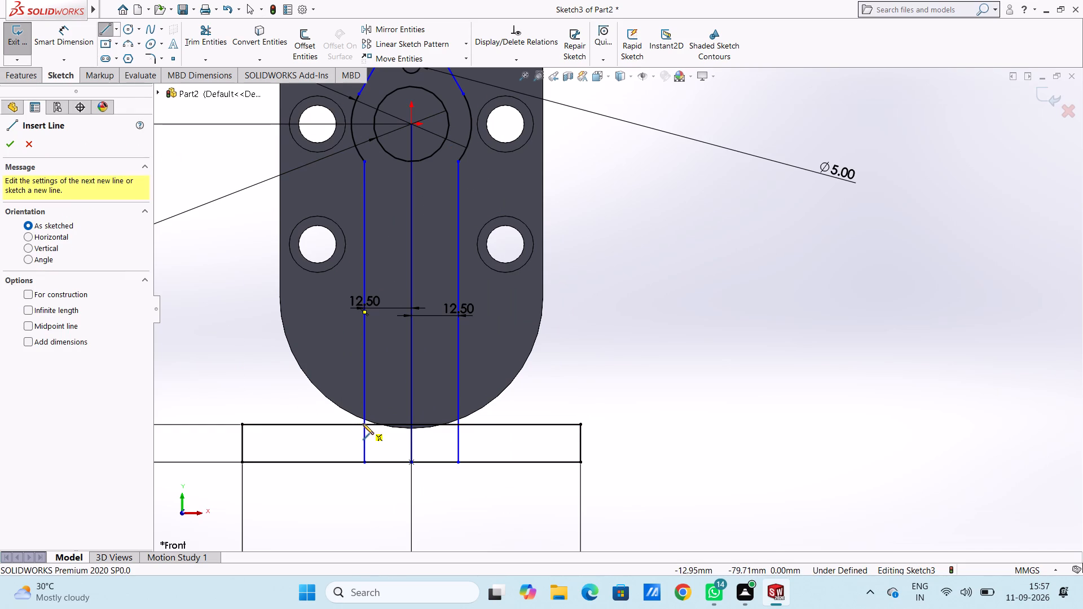
{"action": "left_click", "coordinate": [364, 425]}
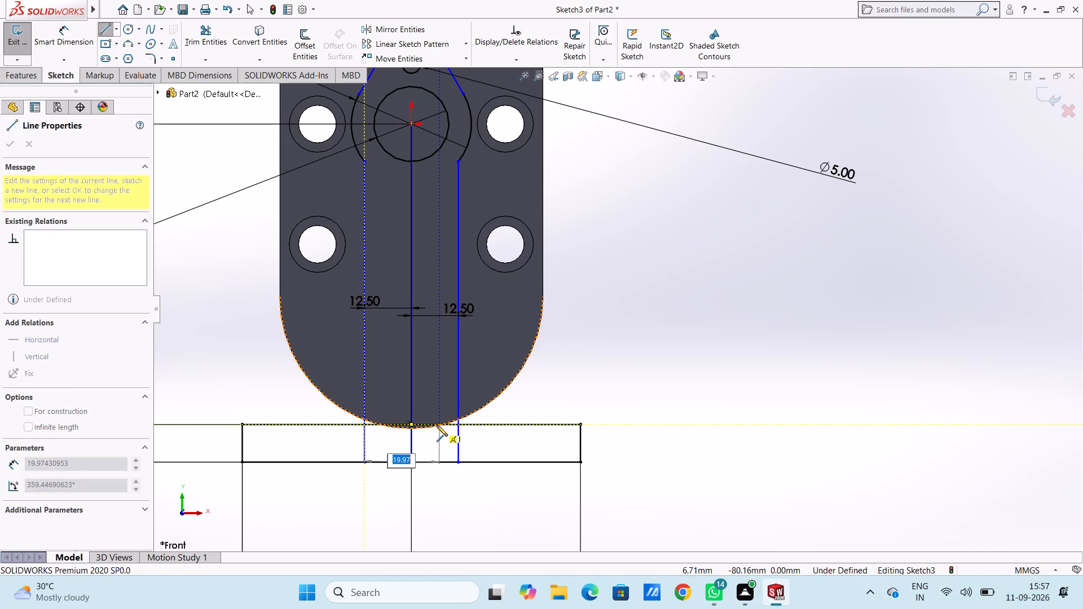
{"action": "key", "text": "8"}
{"action": "key", "text": "Return"}
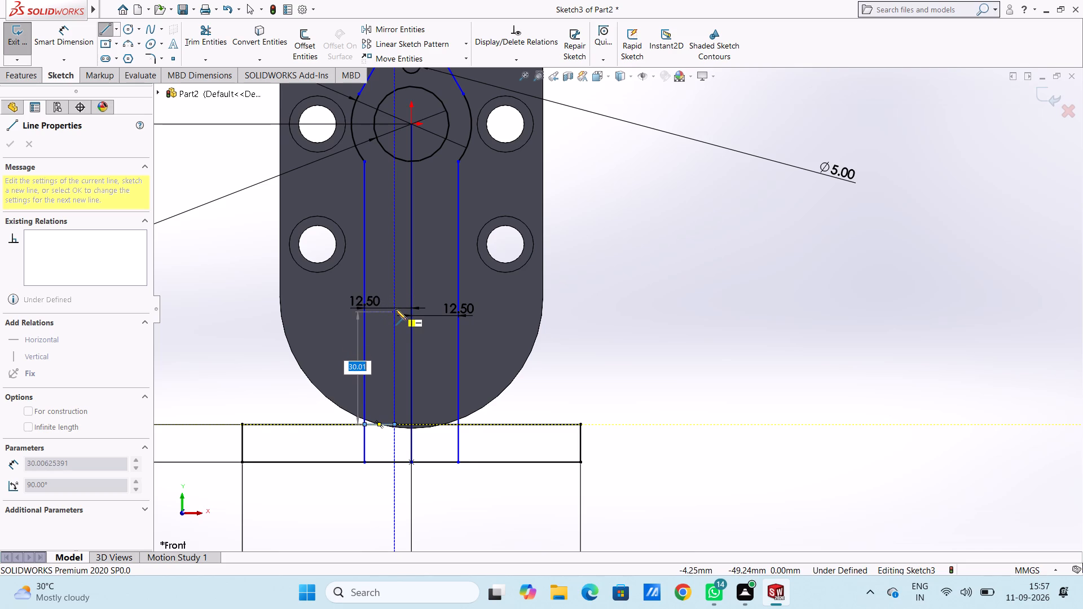
{"action": "type", "text": "30"}
{"action": "key", "text": "Return"}
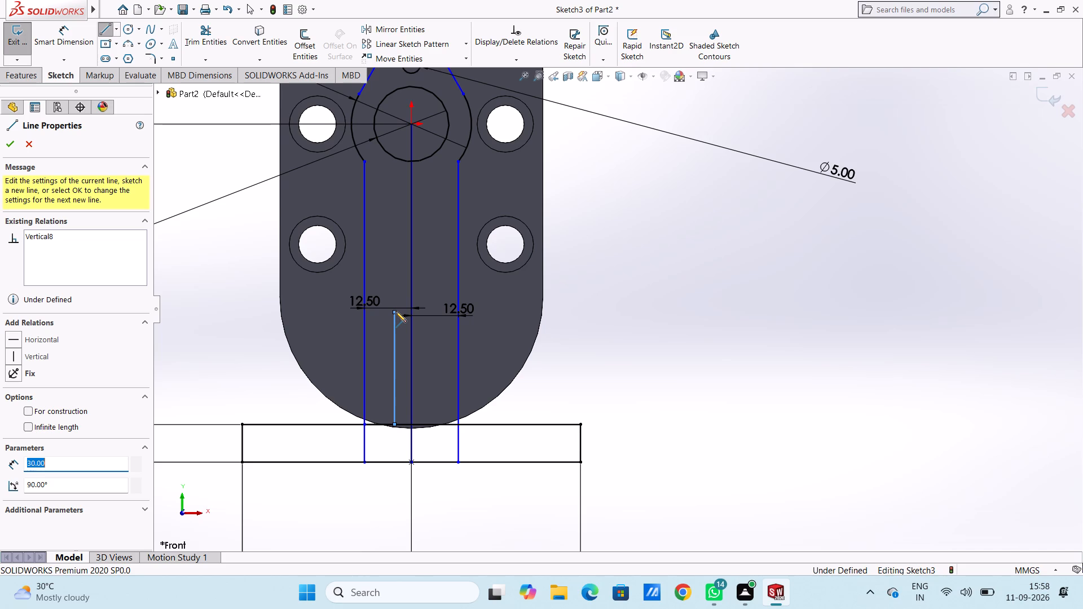
{"action": "key", "text": "Escape"}
{"action": "key", "text": "Escape"}
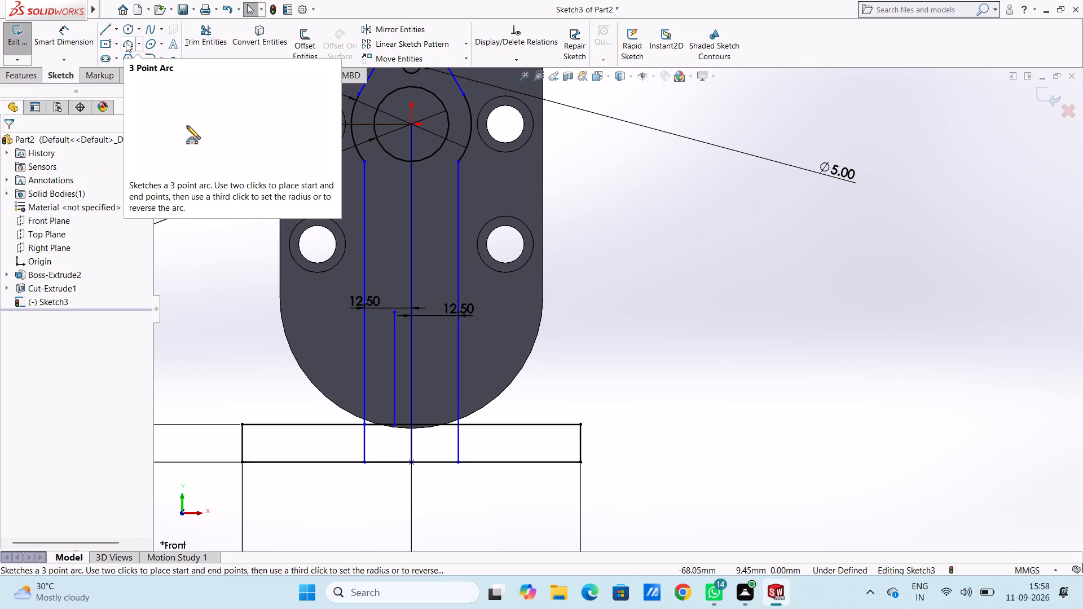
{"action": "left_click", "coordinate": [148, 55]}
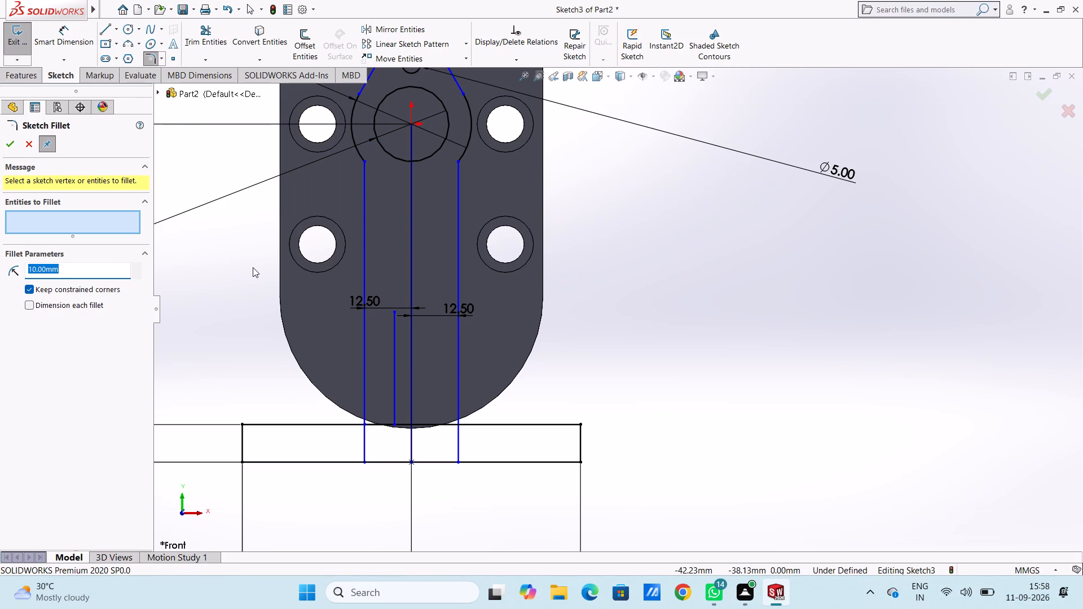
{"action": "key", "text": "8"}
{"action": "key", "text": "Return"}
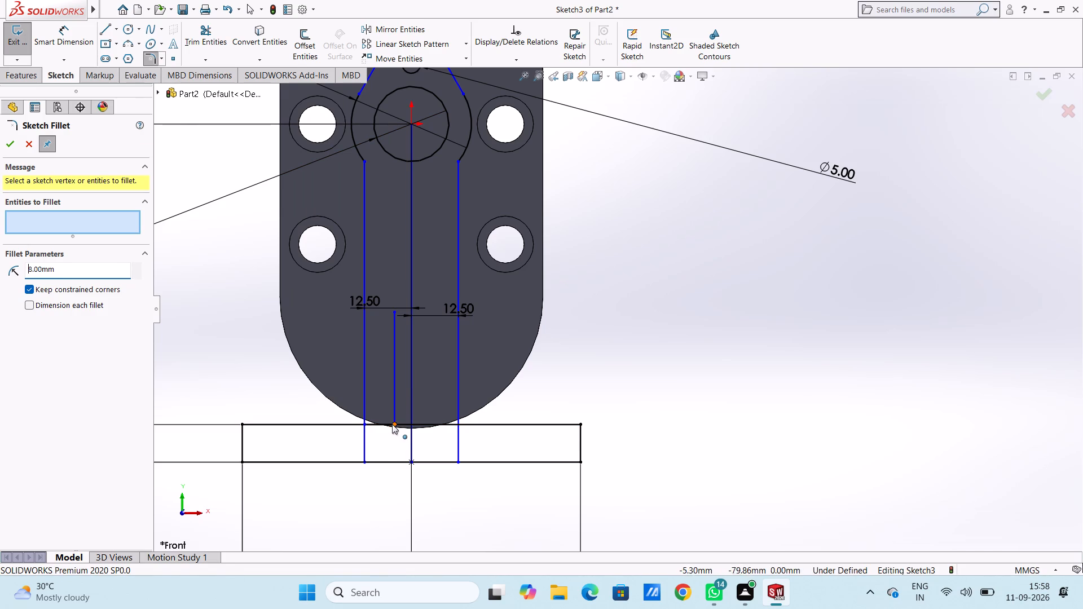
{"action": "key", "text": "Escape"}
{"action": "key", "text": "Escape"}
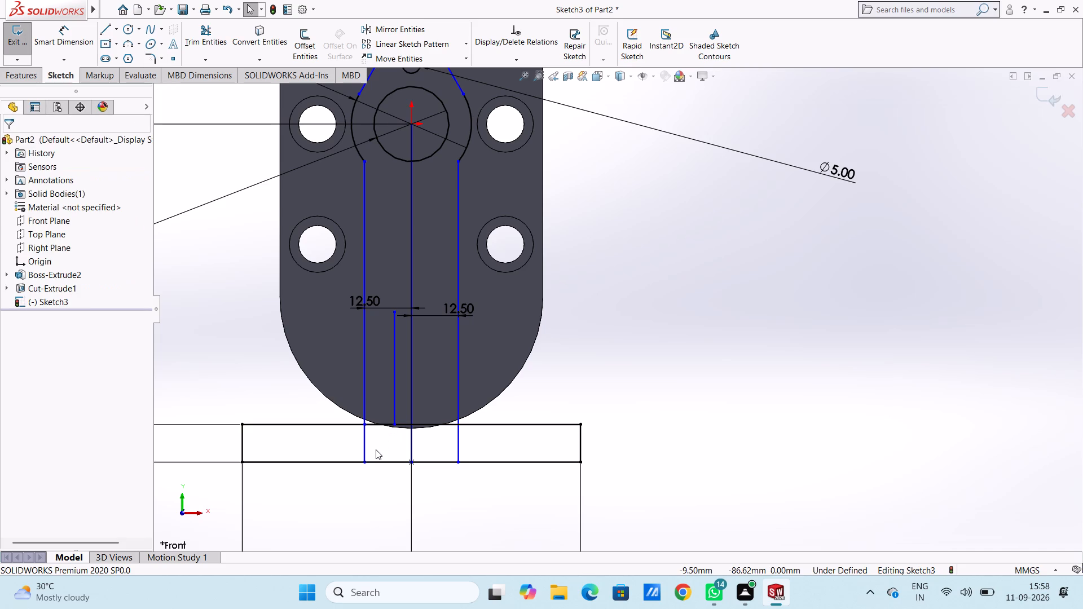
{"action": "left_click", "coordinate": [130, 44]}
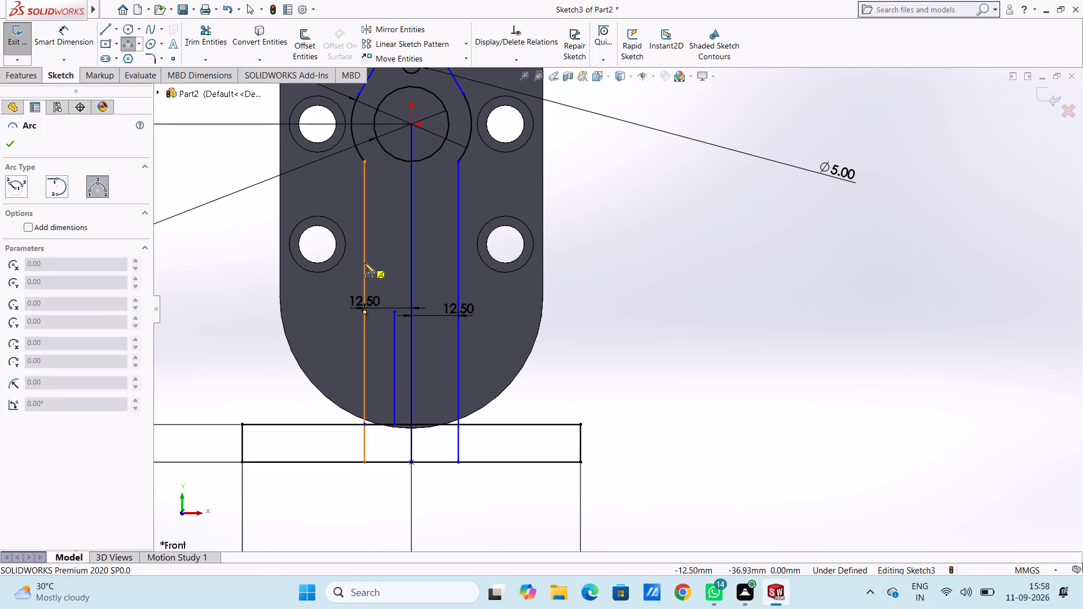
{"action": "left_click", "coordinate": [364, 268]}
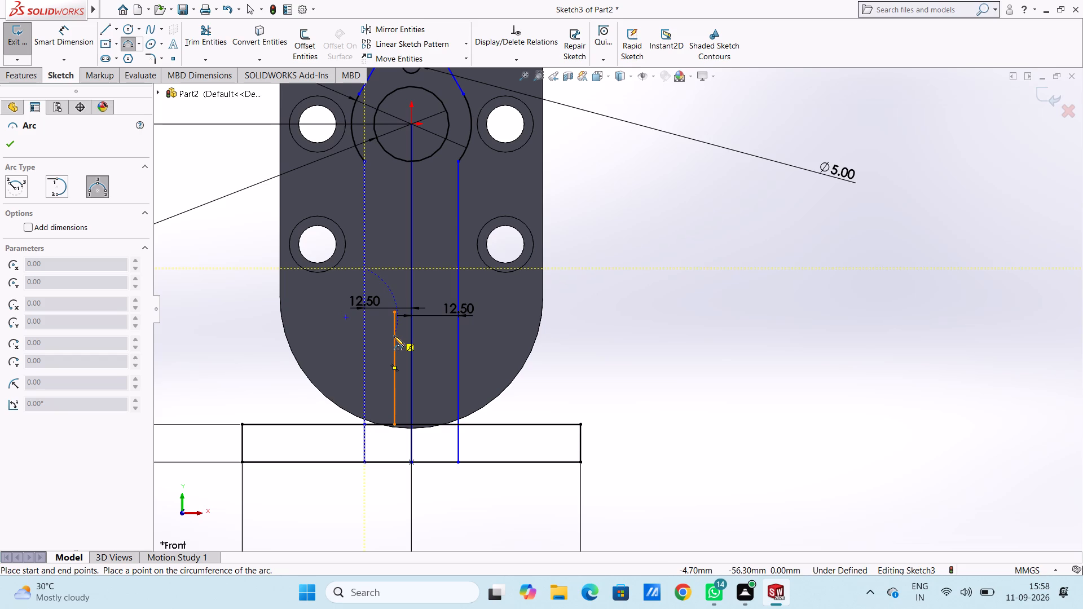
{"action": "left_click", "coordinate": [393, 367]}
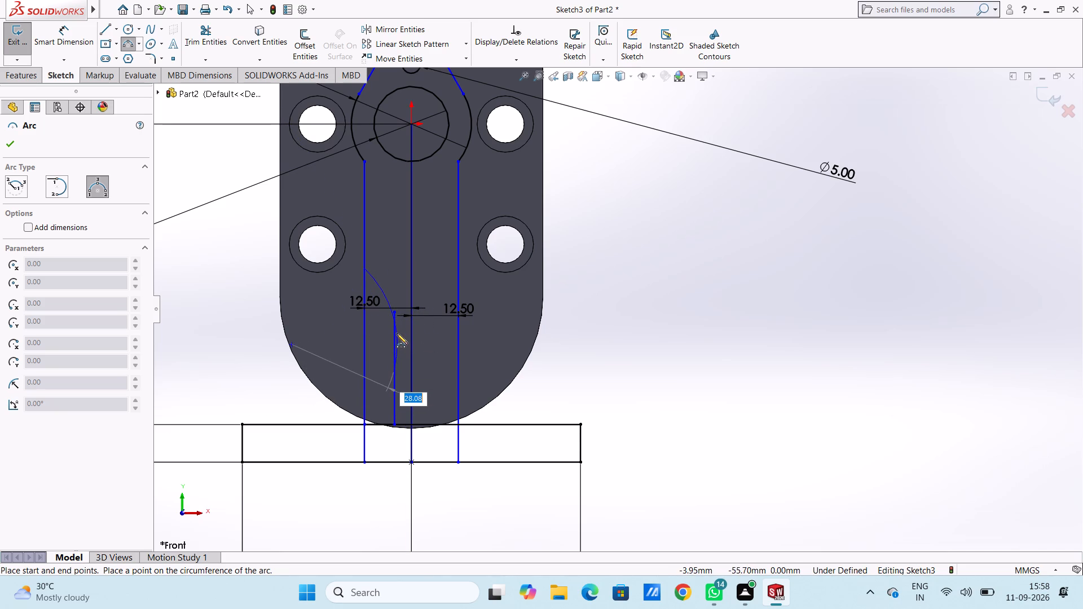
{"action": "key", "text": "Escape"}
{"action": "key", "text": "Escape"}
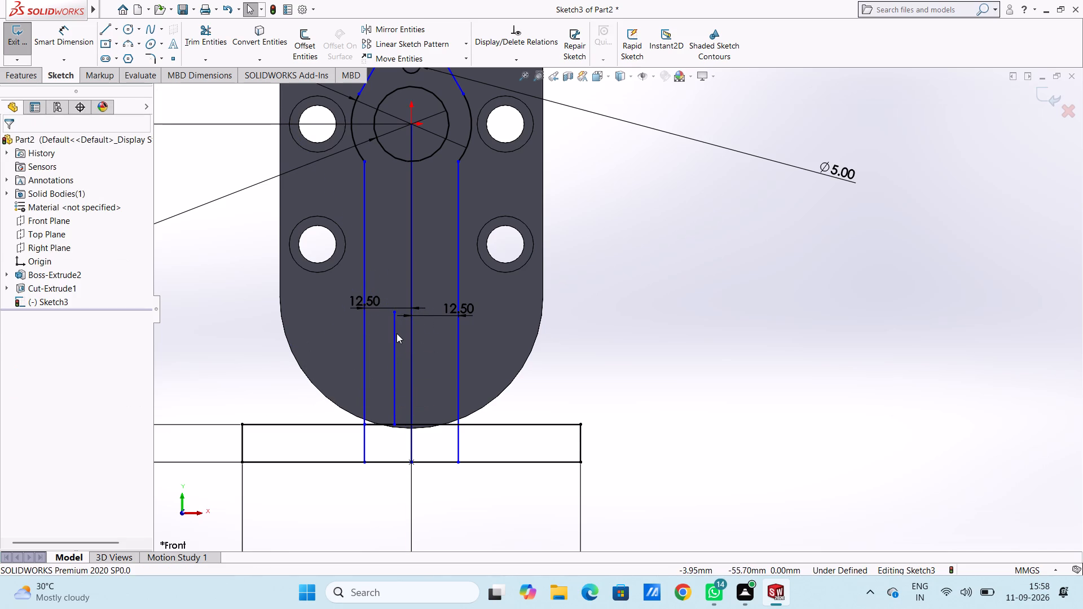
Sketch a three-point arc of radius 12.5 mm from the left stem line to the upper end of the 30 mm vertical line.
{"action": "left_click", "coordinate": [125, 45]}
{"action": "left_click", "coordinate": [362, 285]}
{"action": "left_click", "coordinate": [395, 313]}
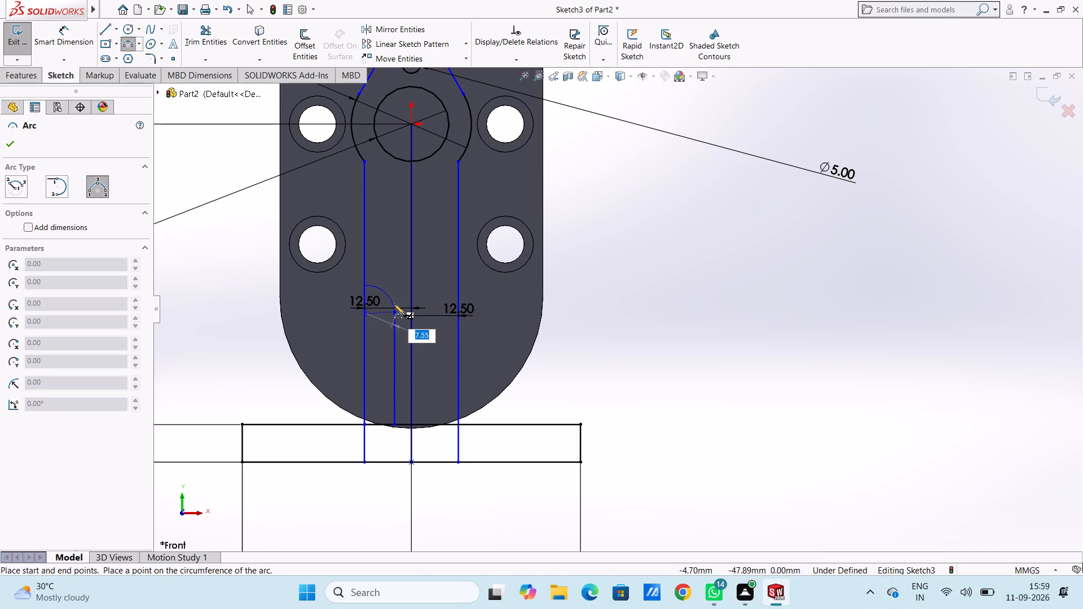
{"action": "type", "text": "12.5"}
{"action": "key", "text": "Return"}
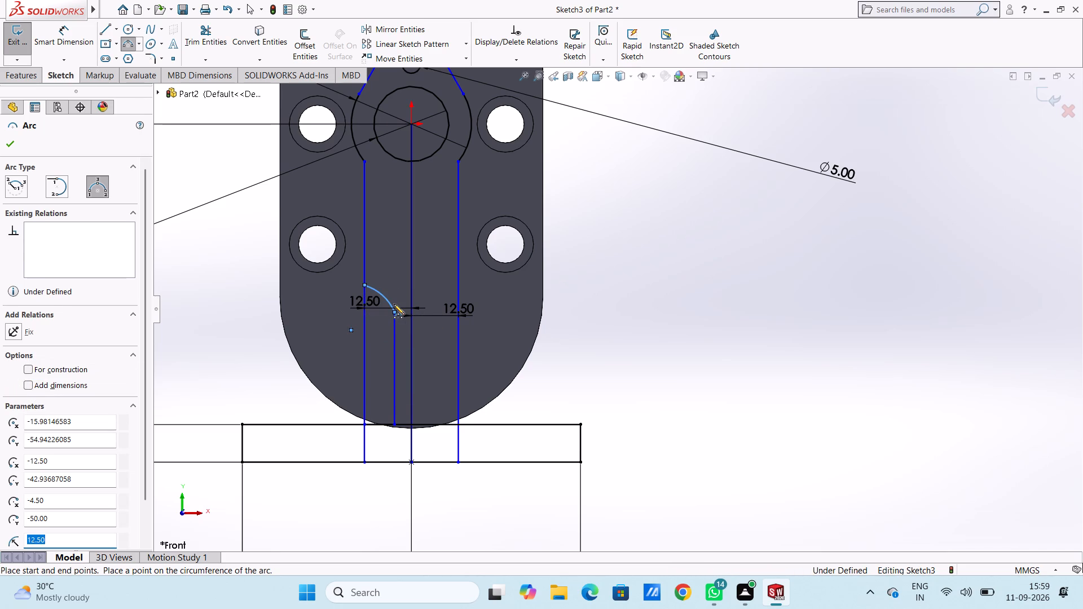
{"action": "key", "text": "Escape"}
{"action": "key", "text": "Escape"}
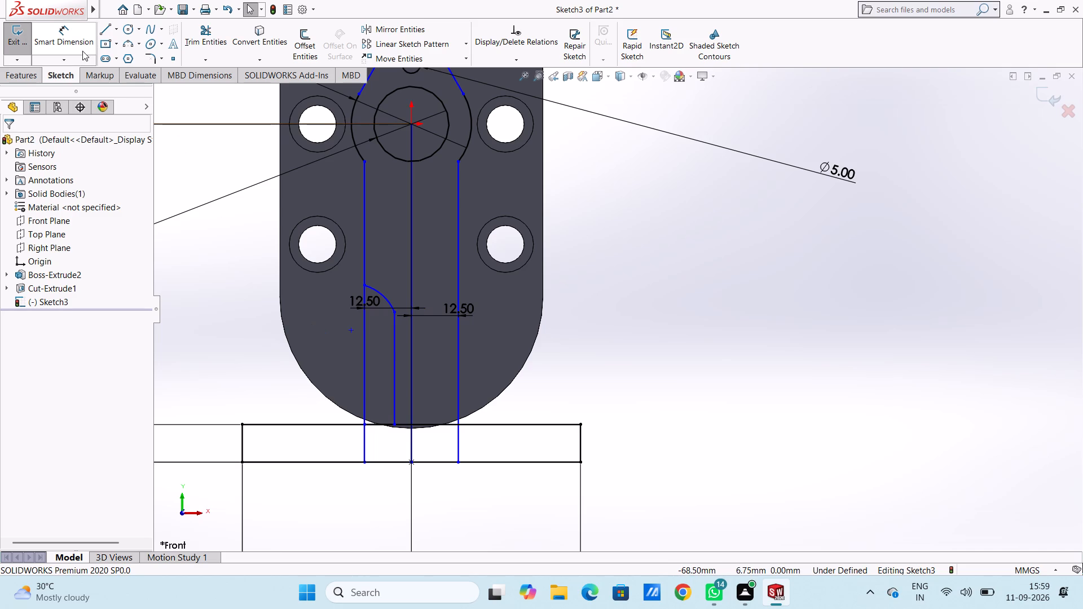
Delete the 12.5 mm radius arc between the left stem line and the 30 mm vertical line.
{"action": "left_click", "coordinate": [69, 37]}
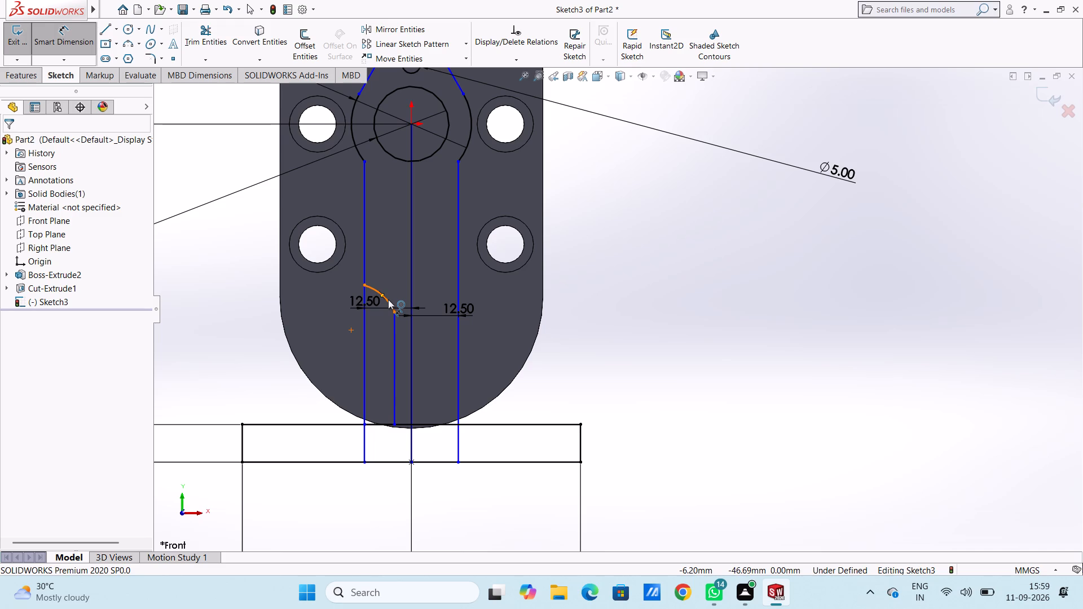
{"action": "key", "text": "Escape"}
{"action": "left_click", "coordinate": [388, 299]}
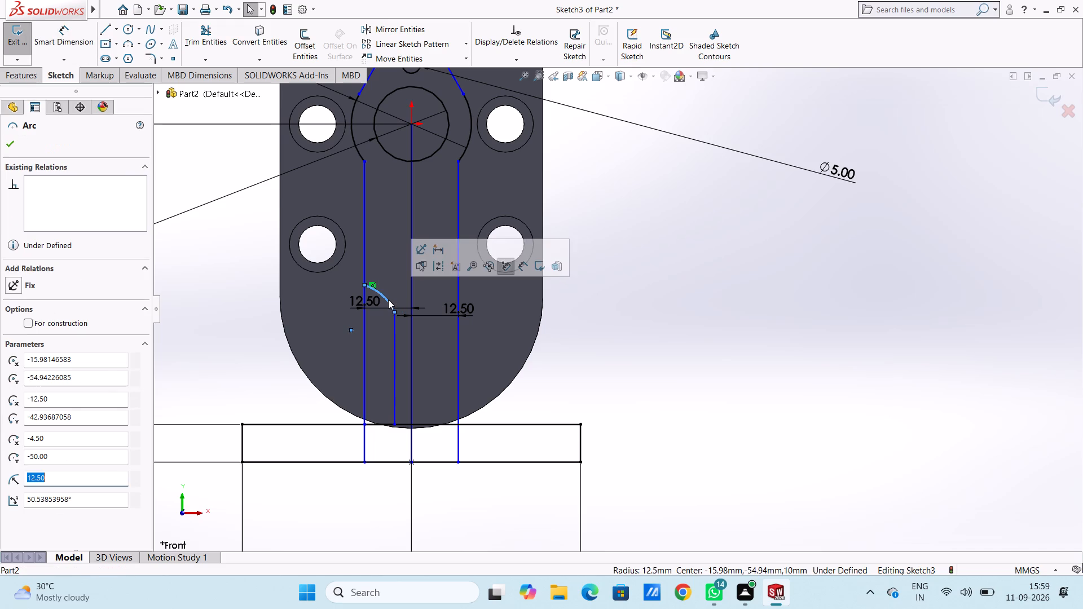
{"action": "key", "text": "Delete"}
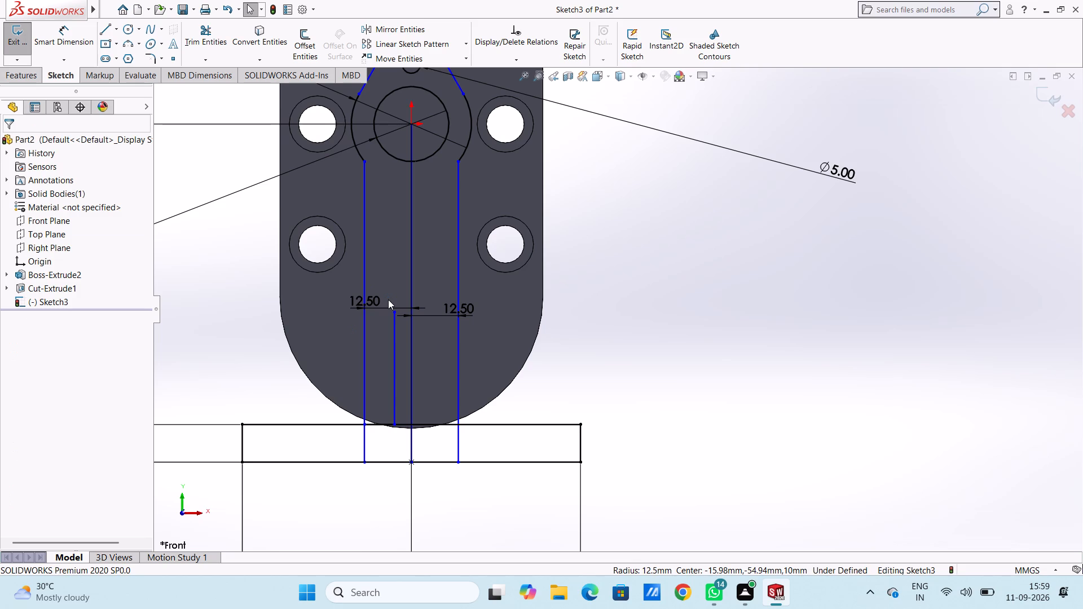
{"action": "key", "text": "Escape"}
Sketch a three-point arc of radius 12.5 mm from the left stem line to a point partway along the 30 mm vertical line.
{"action": "left_click", "coordinate": [127, 43]}
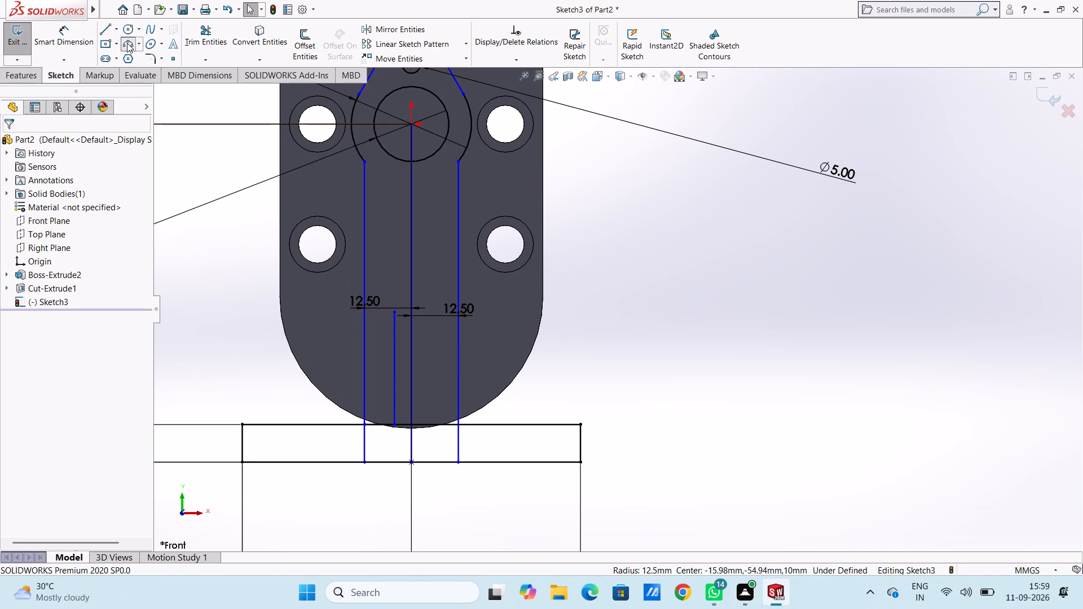
{"action": "left_click", "coordinate": [364, 279]}
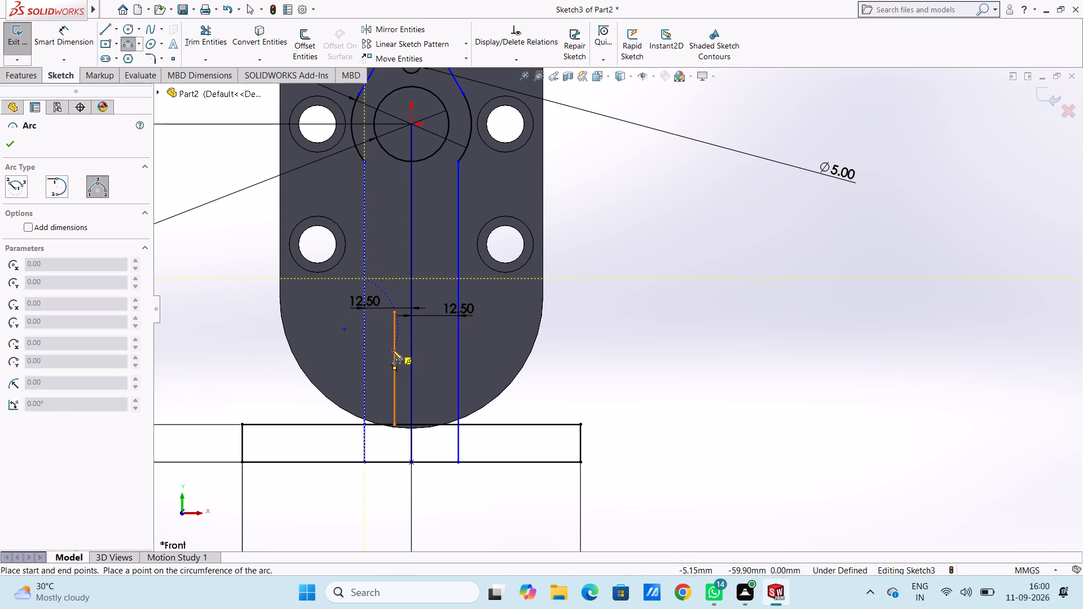
{"action": "left_click", "coordinate": [395, 352]}
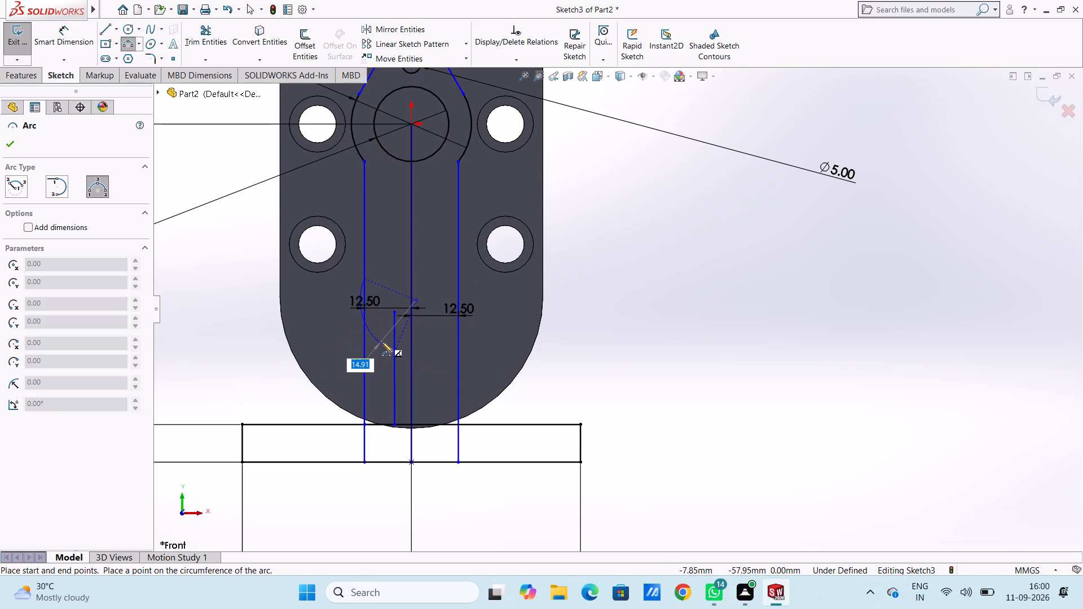
{"action": "type", "text": "12.5"}
{"action": "key", "text": "Return"}
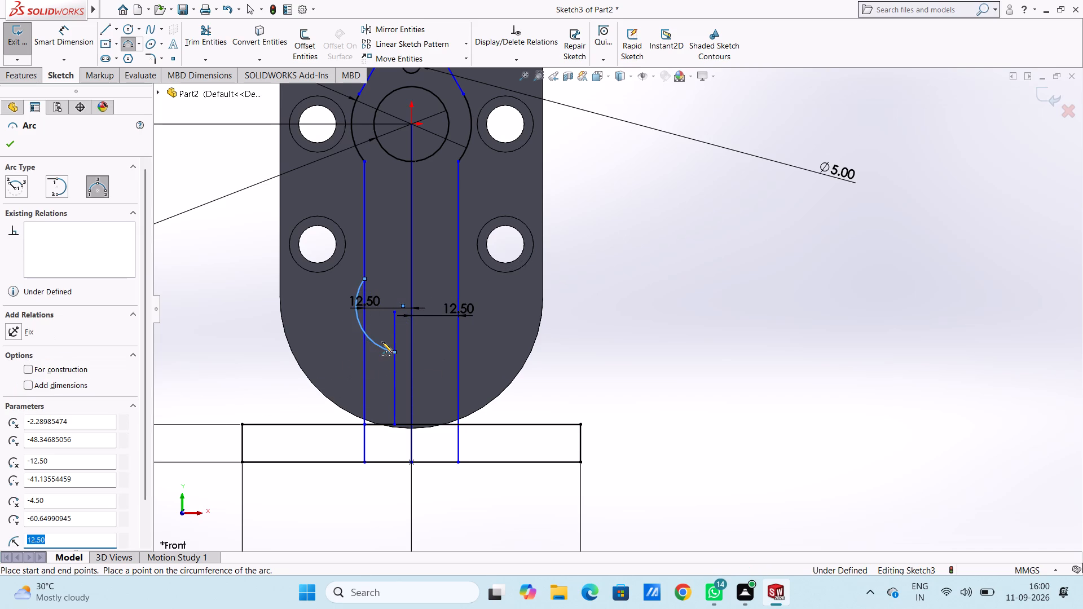
{"action": "key", "text": "Escape"}
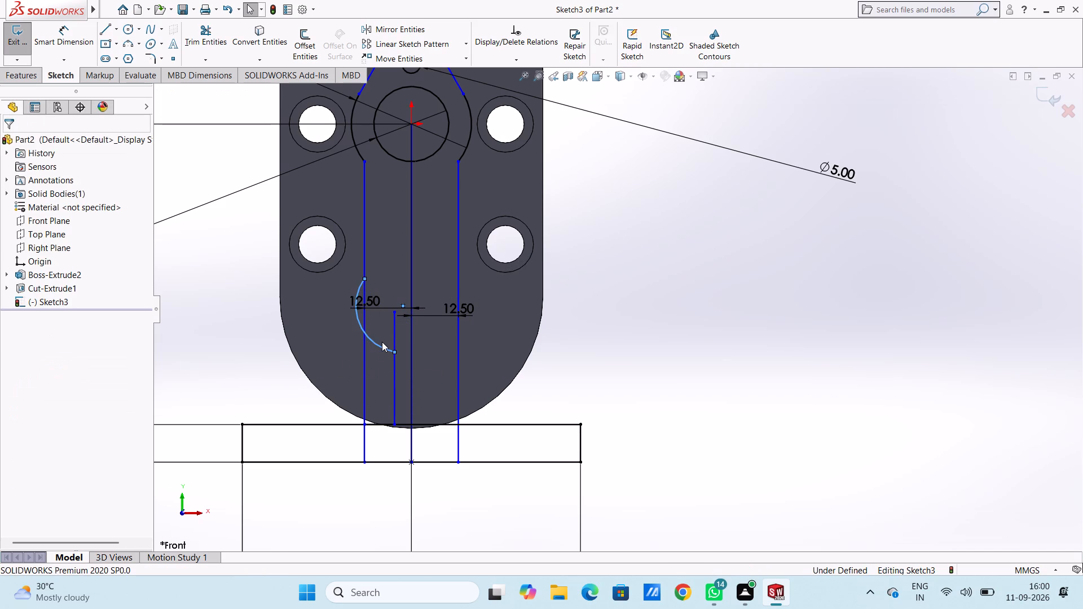
Dimension the radius of the arc between the left stem line and the short vertical line as 12.5 mm.
{"action": "left_click", "coordinate": [70, 41]}
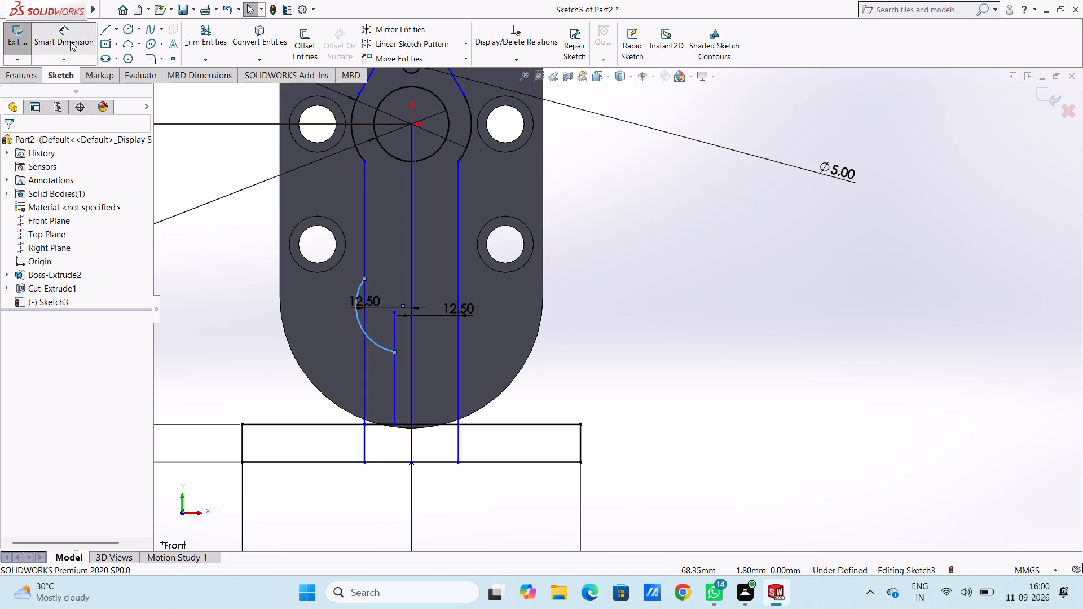
{"action": "left_click", "coordinate": [359, 325]}
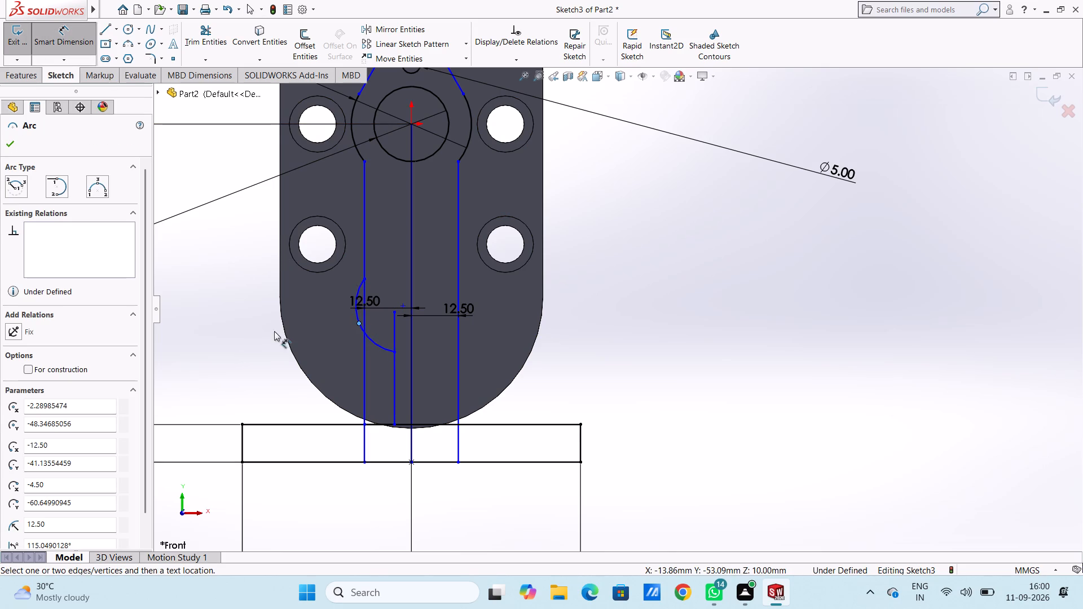
{"action": "key", "text": "Escape"}
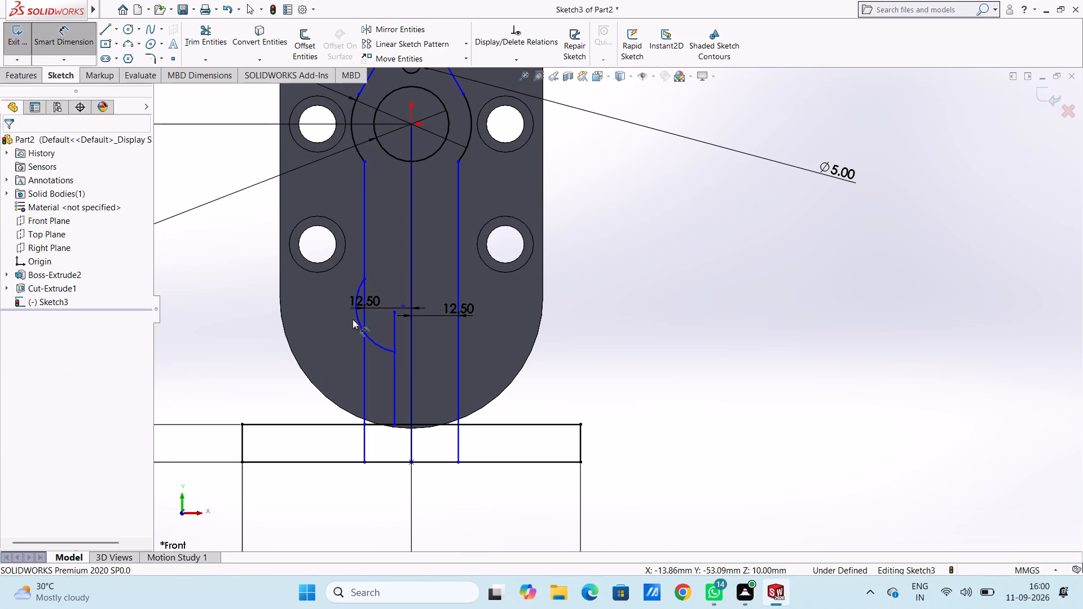
{"action": "left_click", "coordinate": [355, 318]}
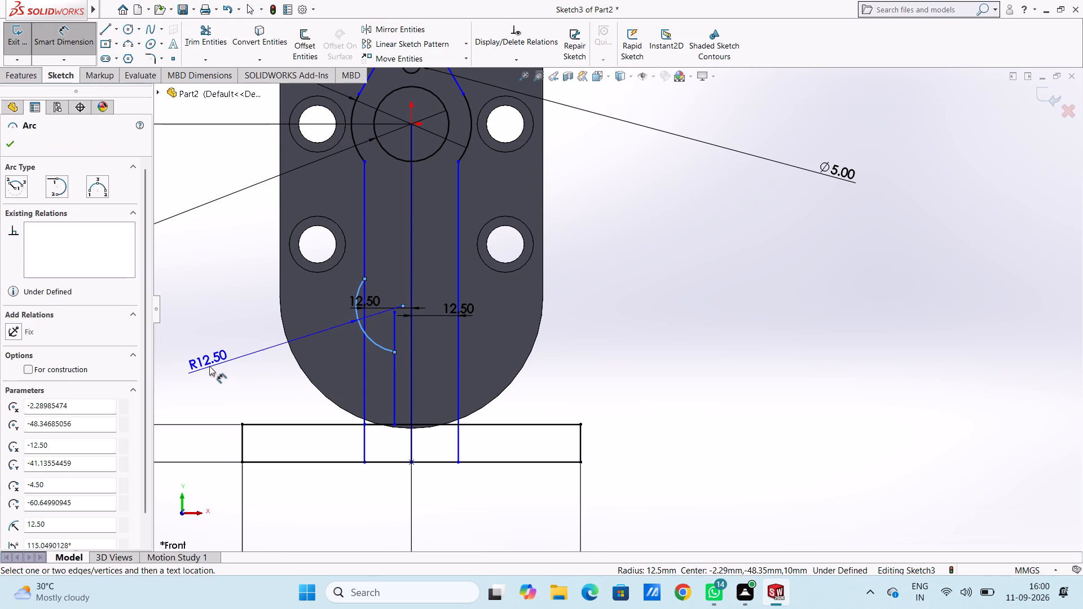
{"action": "left_click", "coordinate": [208, 365]}
{"action": "key", "text": "Return"}
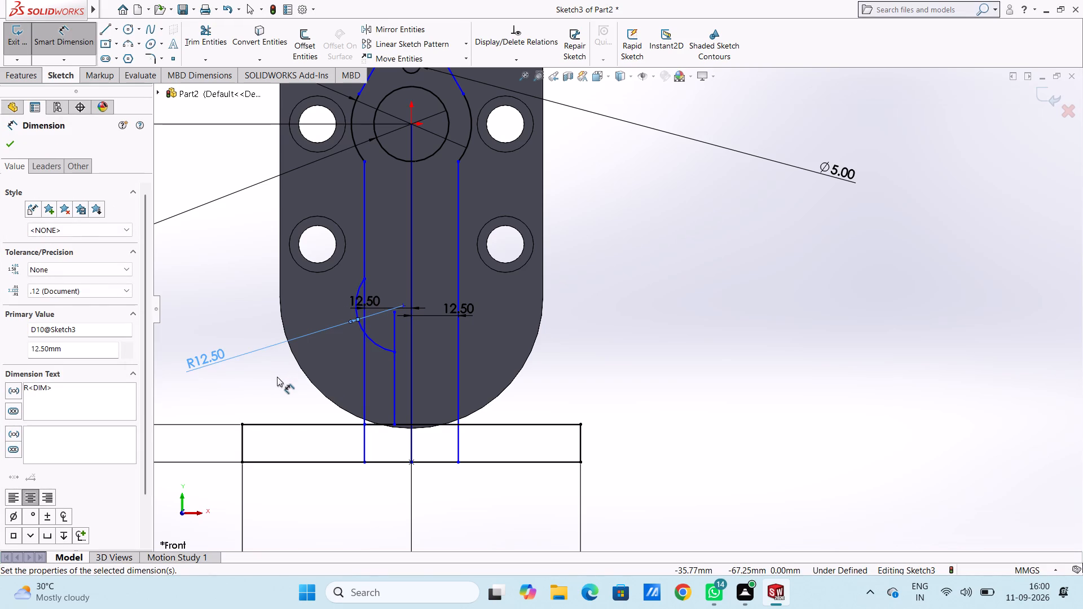
{"action": "key", "text": "Escape"}
{"action": "key", "text": "Escape"}
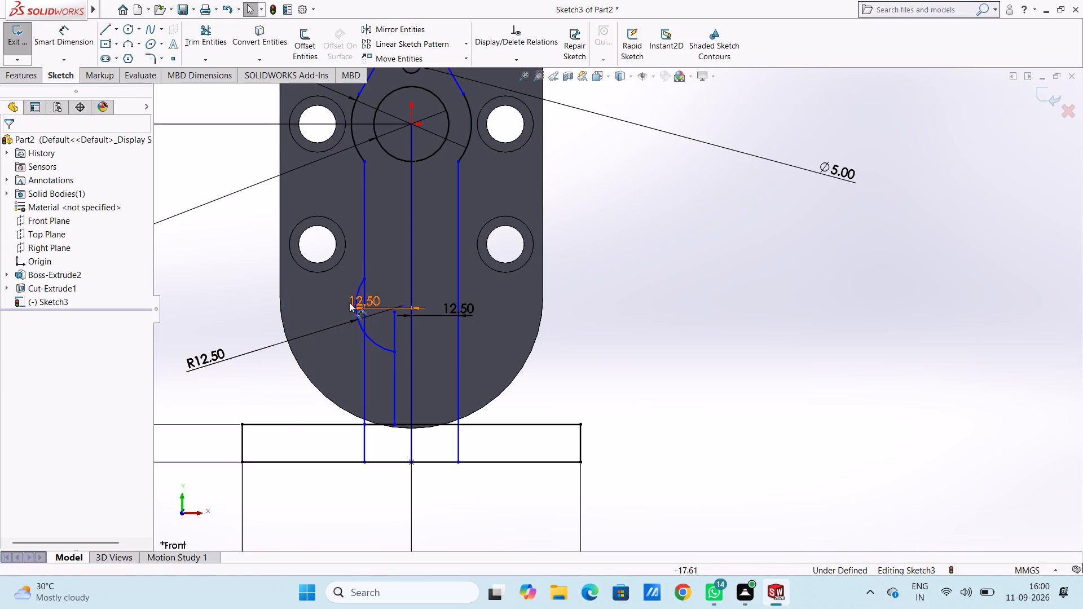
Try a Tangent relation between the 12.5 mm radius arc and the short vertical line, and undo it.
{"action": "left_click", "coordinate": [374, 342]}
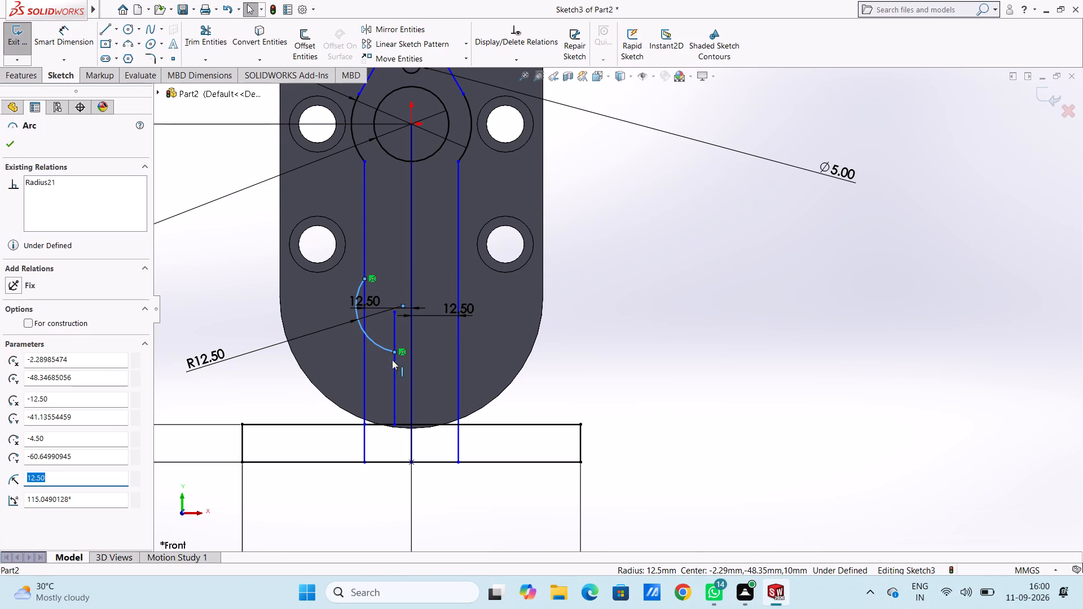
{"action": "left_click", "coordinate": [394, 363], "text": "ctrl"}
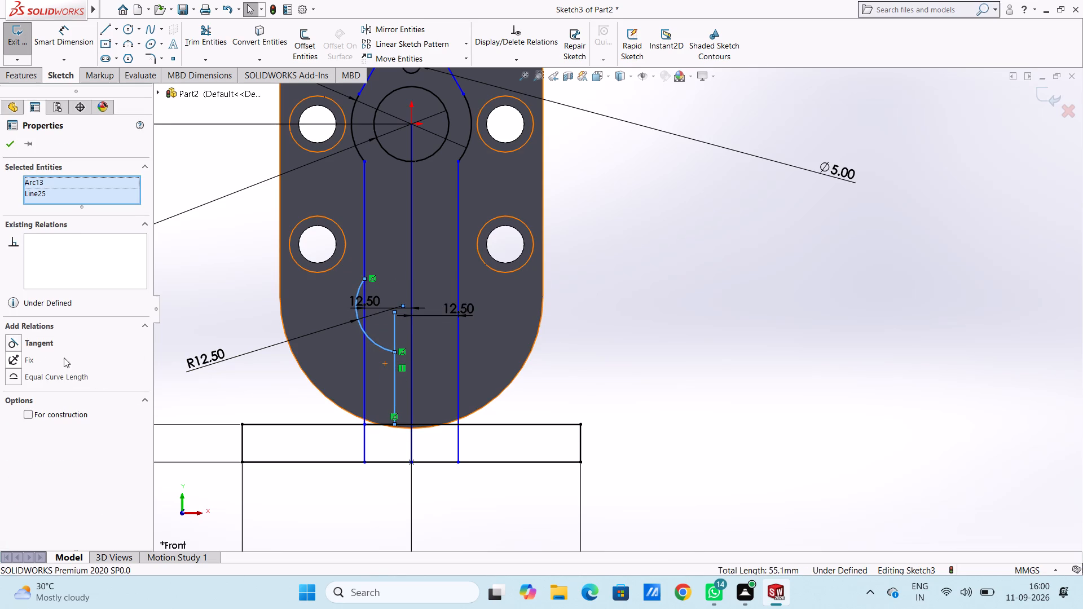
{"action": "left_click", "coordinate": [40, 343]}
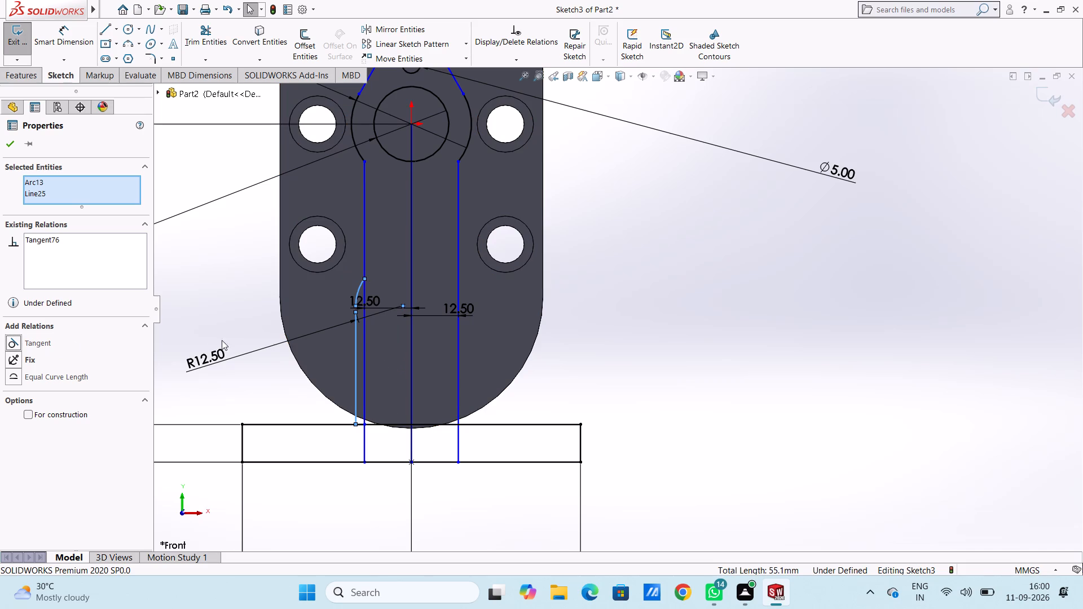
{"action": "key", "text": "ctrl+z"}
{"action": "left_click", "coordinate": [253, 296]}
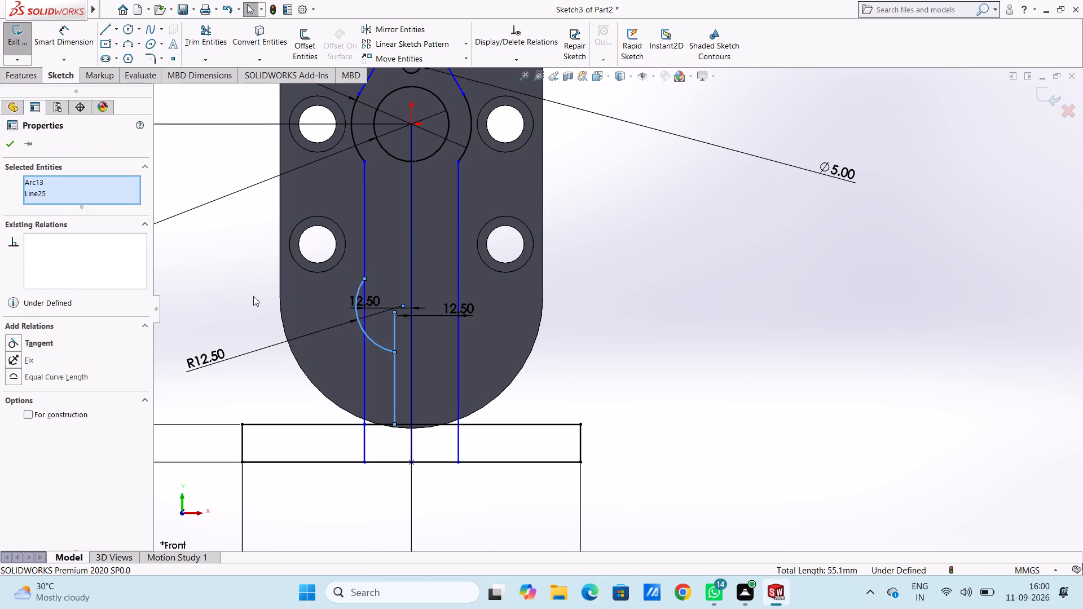
Add a Tangent relation between the 12.5 mm radius arc and the left stem line.
{"action": "left_click", "coordinate": [356, 289]}
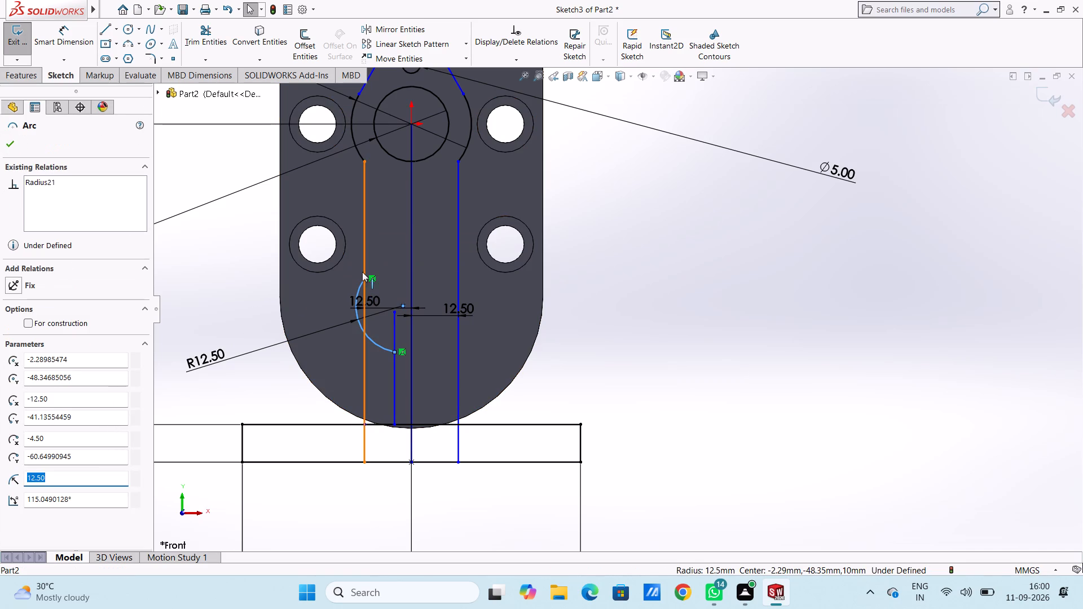
{"action": "left_click", "coordinate": [363, 268], "text": "ctrl"}
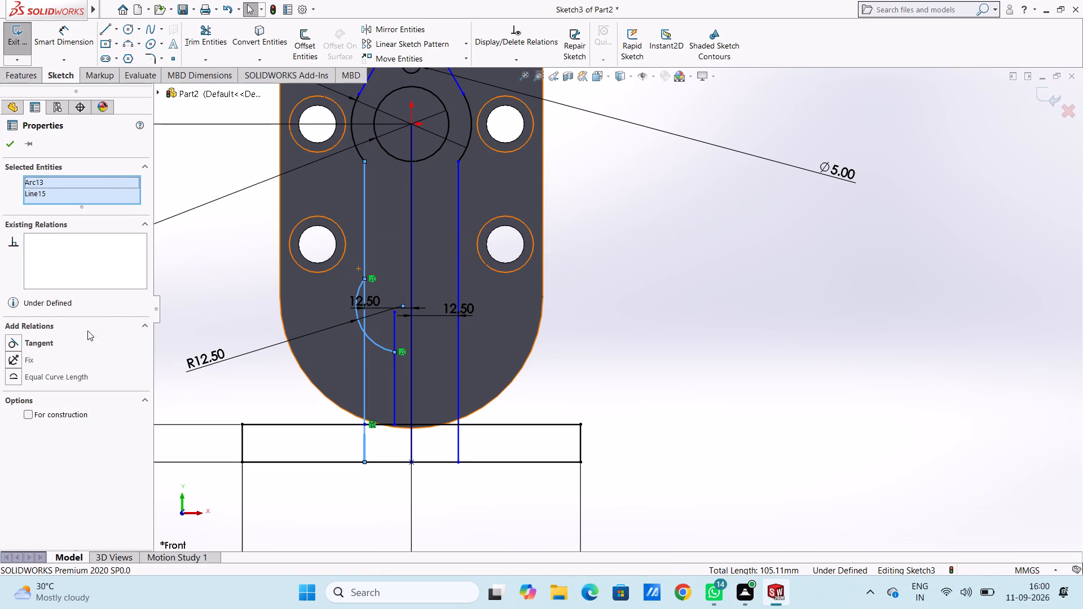
{"action": "left_click", "coordinate": [45, 342]}
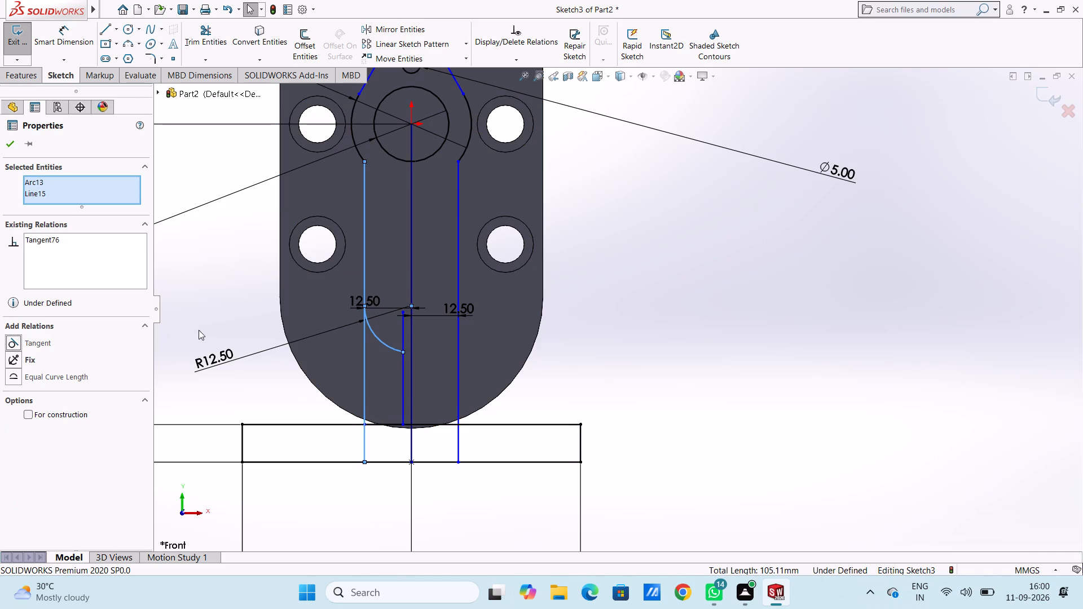
{"action": "left_click", "coordinate": [223, 308]}
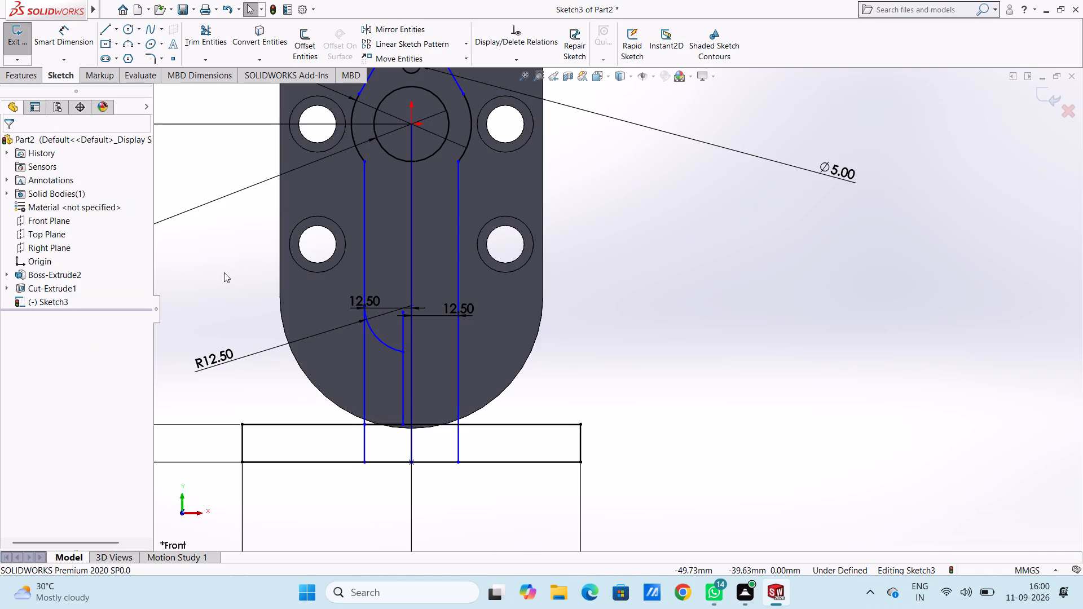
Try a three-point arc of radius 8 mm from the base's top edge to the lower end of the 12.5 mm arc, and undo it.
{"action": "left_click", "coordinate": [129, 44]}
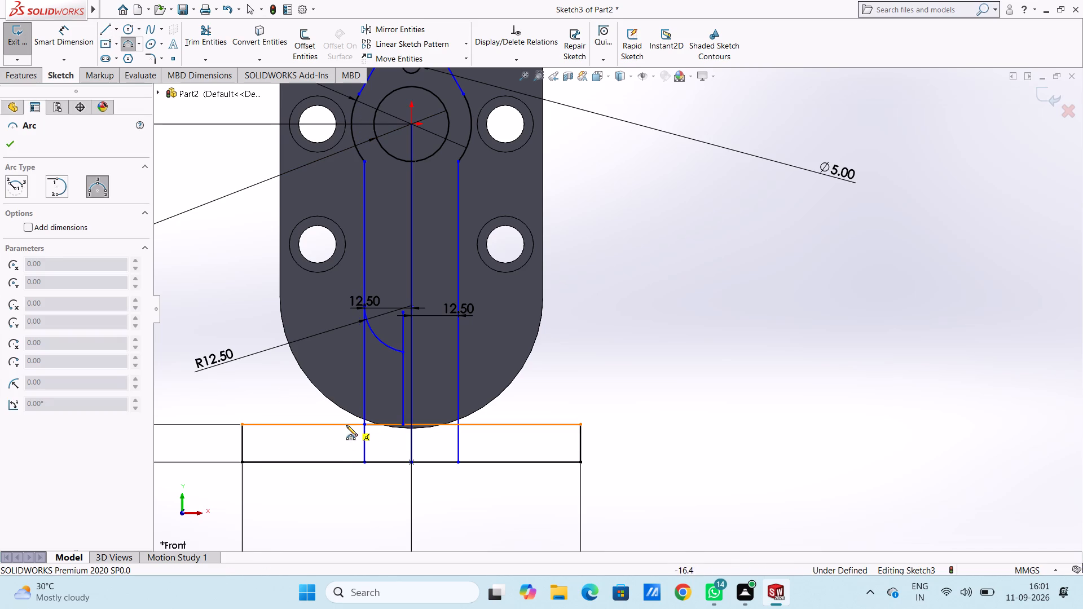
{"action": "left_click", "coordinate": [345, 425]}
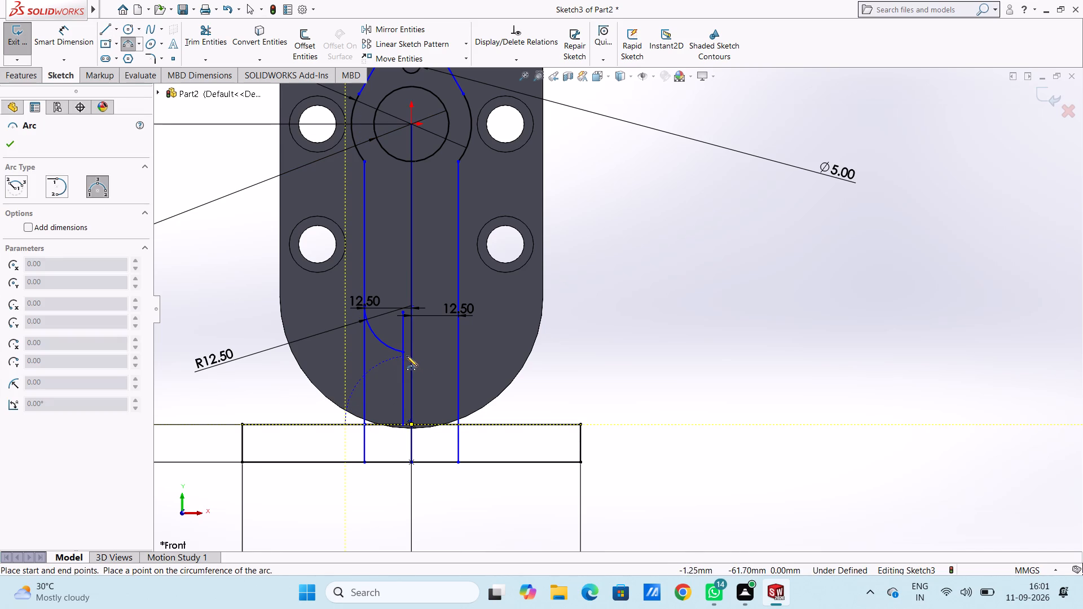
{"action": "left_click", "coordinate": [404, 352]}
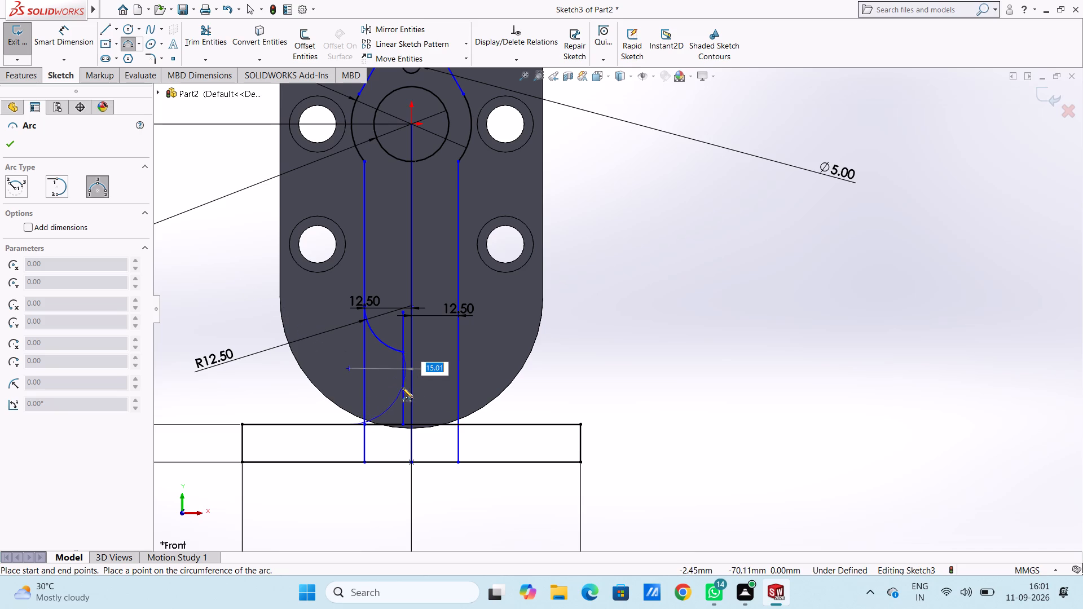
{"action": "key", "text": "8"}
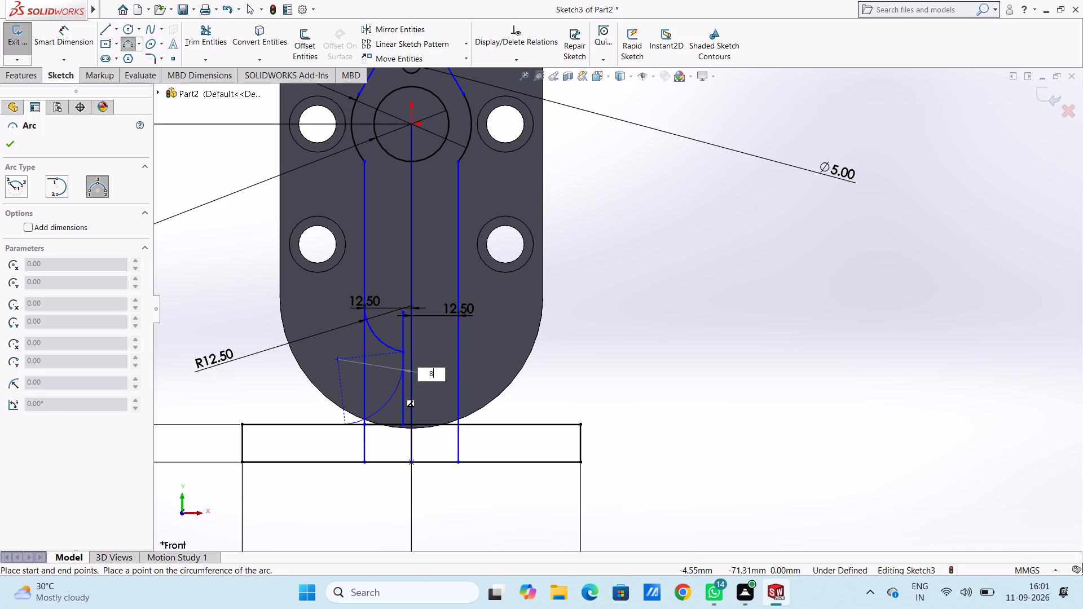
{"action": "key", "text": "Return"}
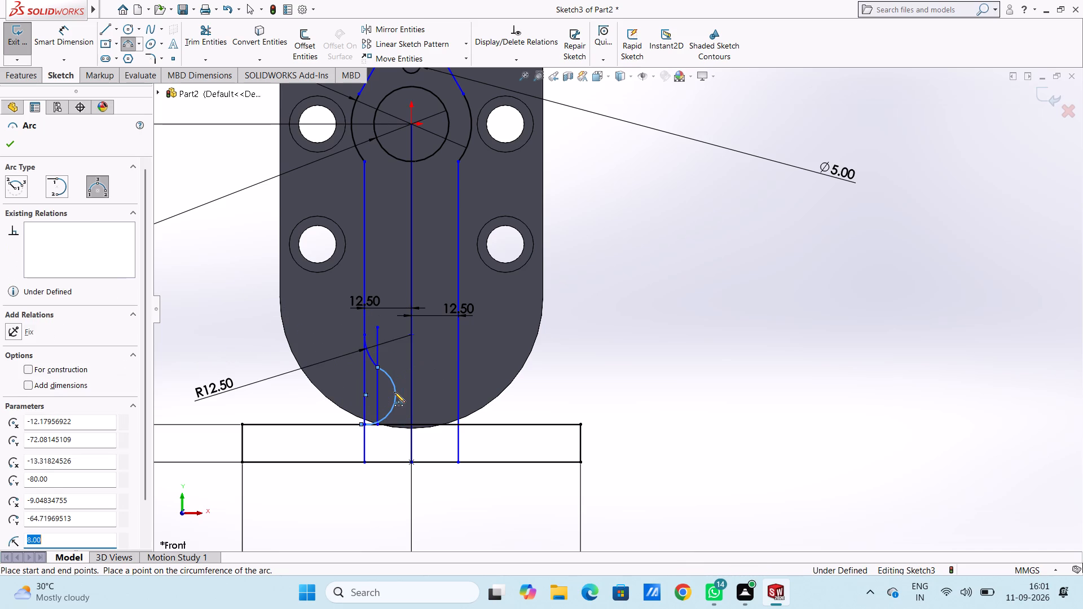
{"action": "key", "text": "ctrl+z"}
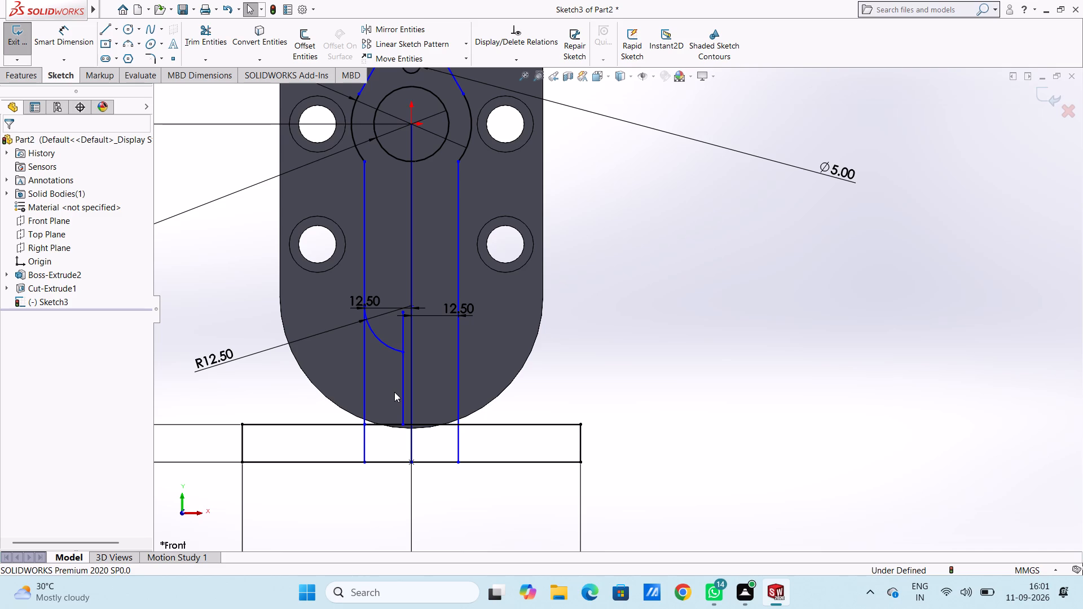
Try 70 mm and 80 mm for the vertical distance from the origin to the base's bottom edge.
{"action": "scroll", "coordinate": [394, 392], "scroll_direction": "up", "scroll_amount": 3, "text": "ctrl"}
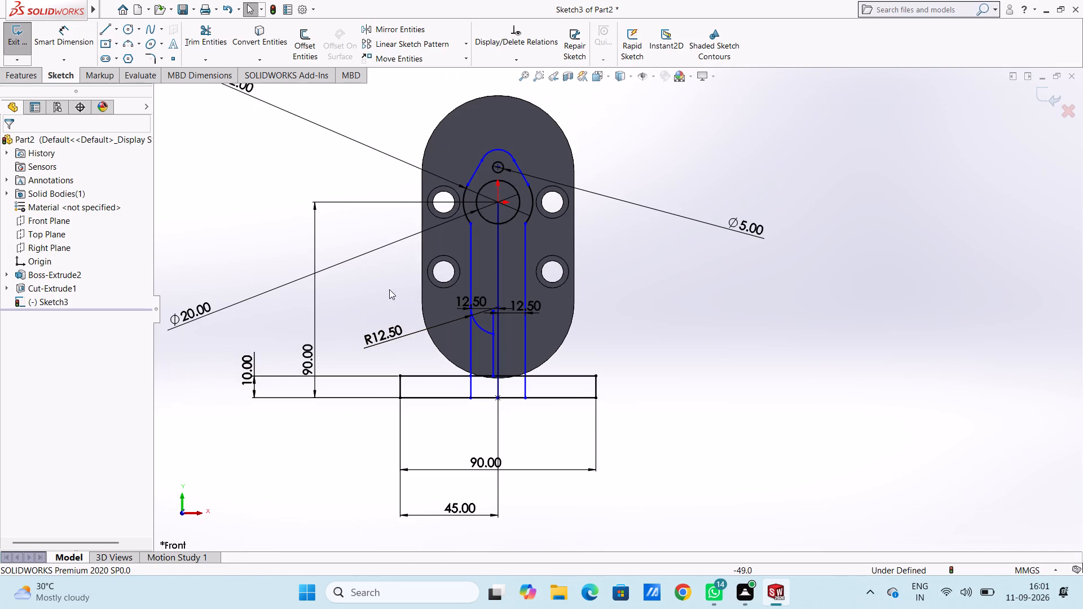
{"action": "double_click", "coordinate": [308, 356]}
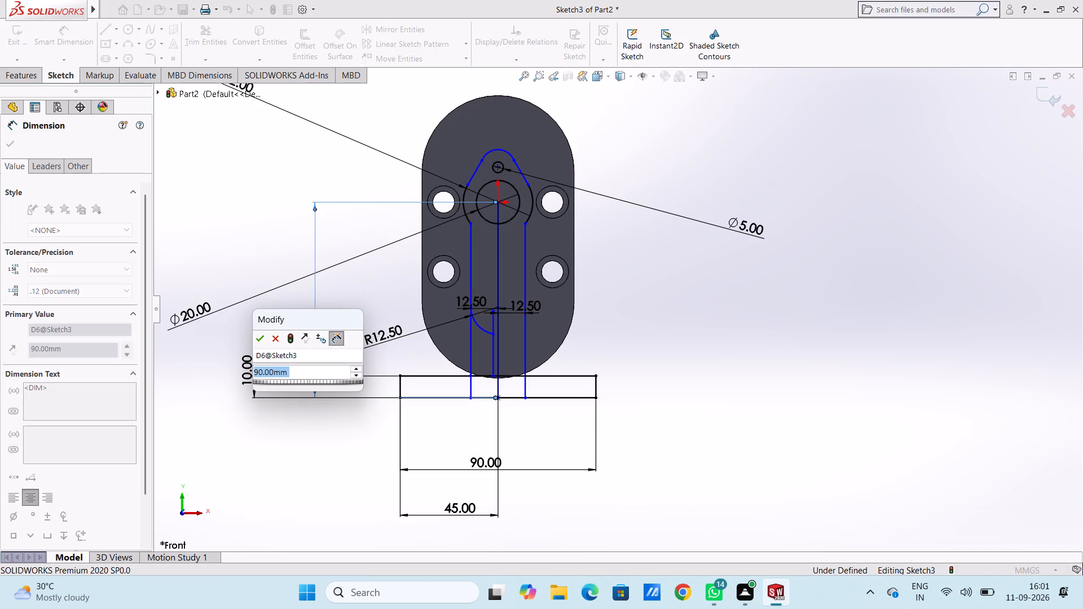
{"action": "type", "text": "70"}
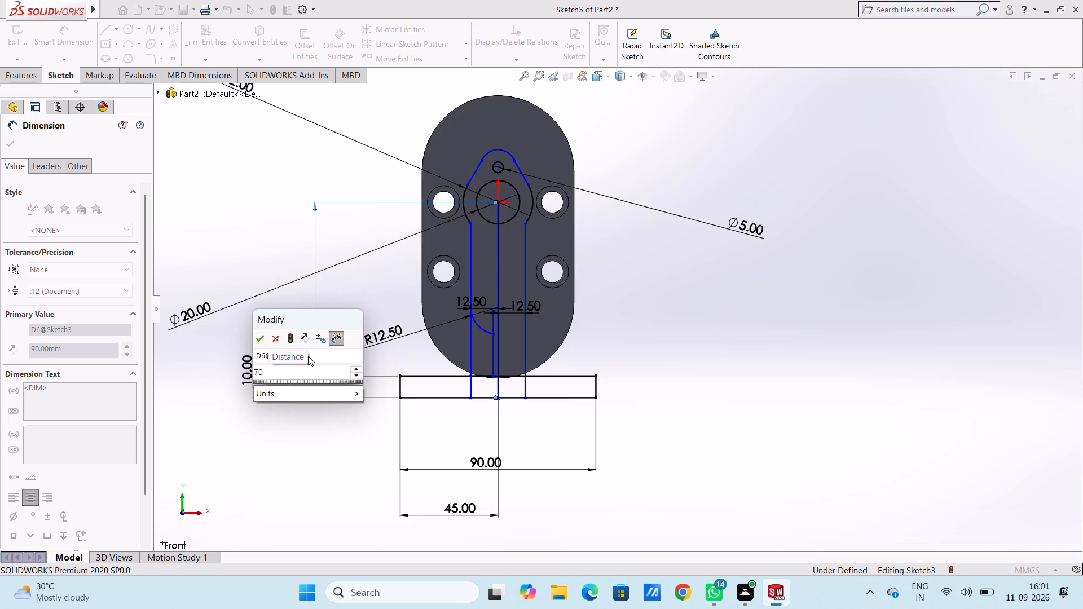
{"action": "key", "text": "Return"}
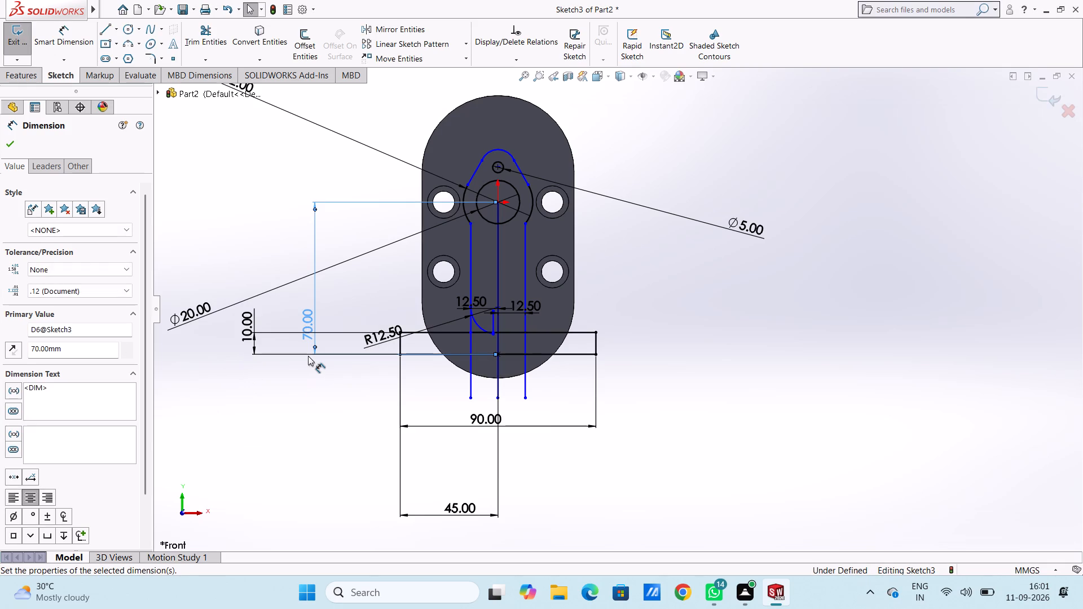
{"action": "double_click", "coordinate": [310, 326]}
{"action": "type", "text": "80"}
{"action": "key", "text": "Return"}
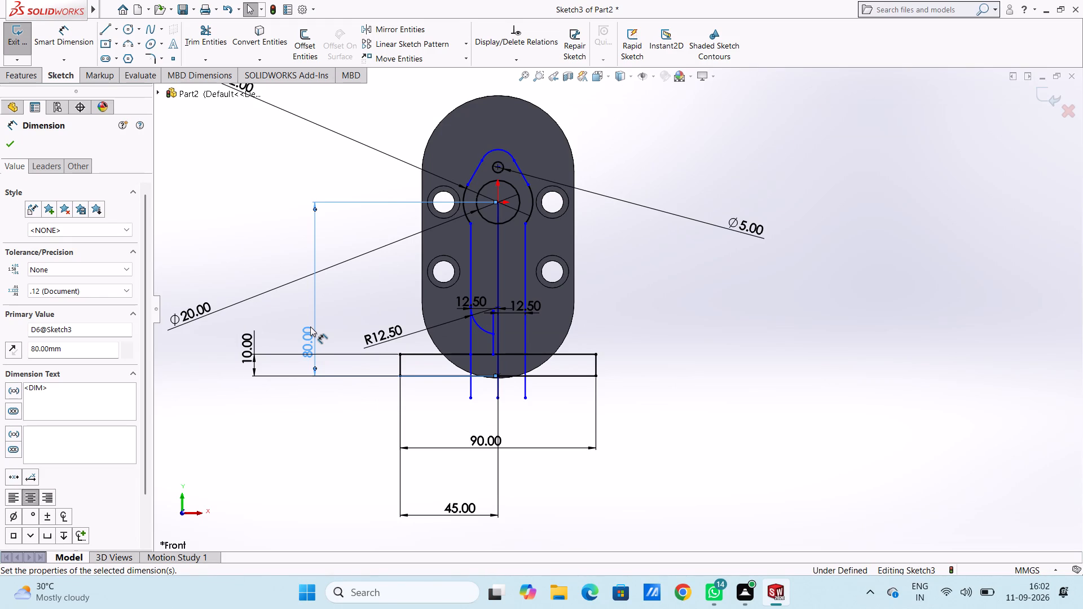
Set the vertical distance from the origin to the base's bottom edge to 82 mm.
{"action": "double_click", "coordinate": [310, 326]}
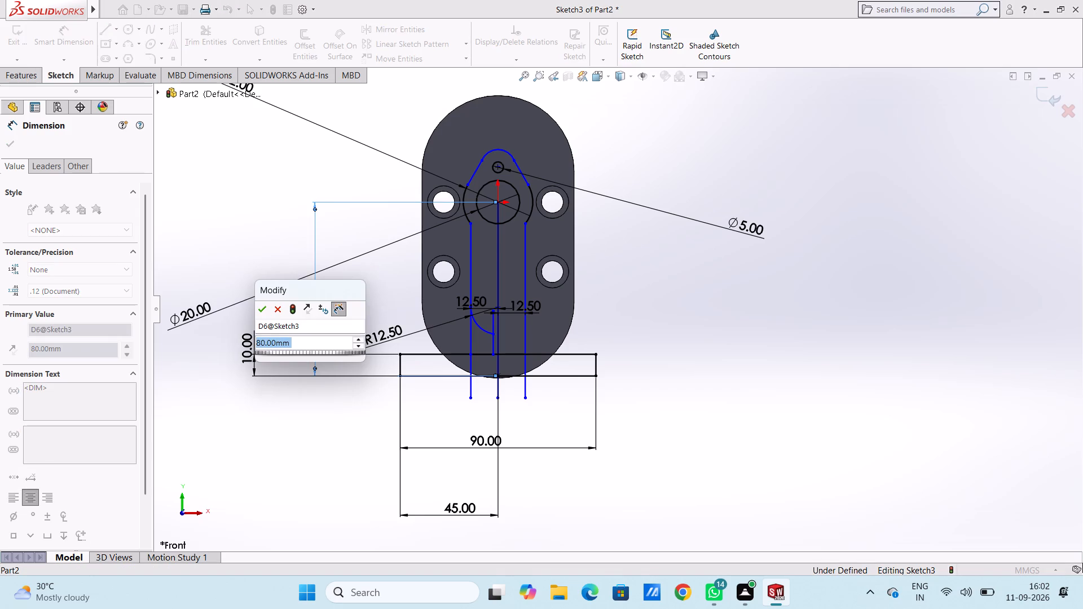
{"action": "type", "text": "82"}
{"action": "key", "text": "Return"}
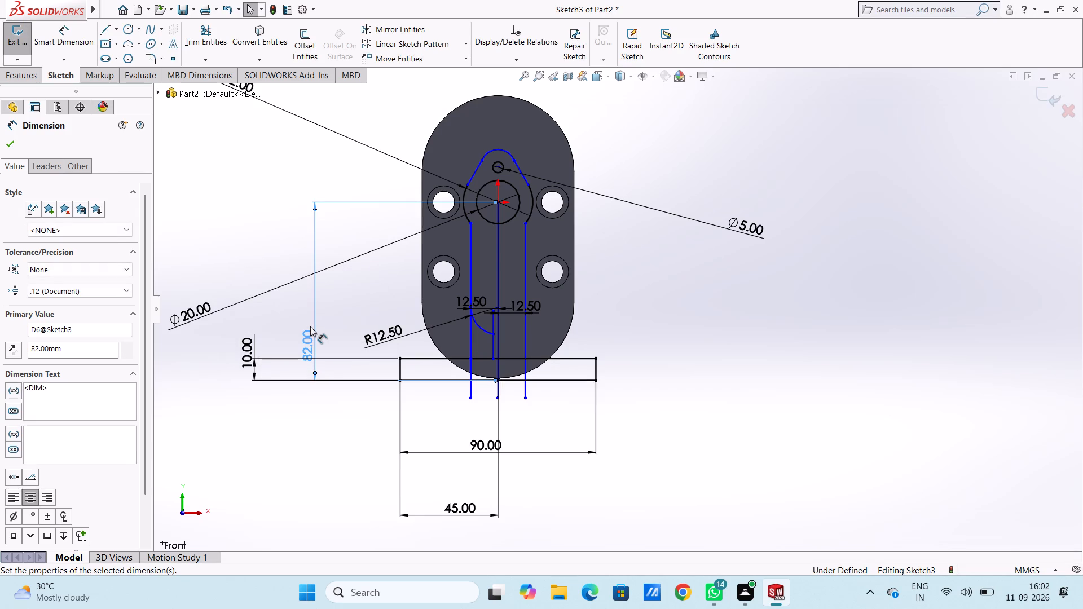
{"action": "left_click", "coordinate": [348, 307]}
{"action": "key", "text": "Escape"}
{"action": "key", "text": "Escape"}
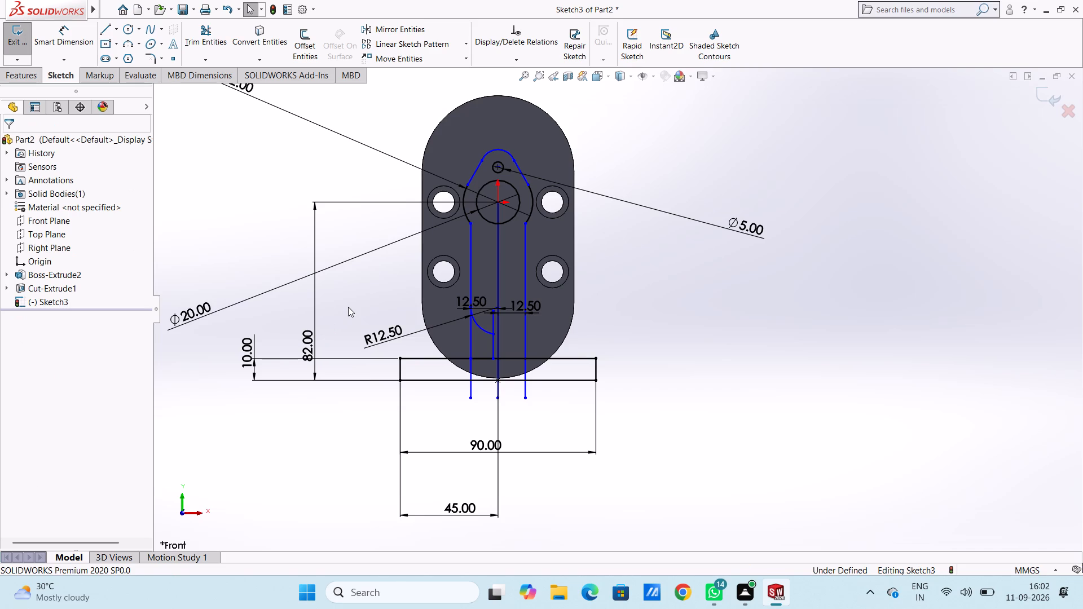
Sketch a three-point arc of radius 8 mm from the left stem line's crossing with the base's top edge to the 12.5 mm arc's lower end.
{"action": "scroll", "coordinate": [611, 319], "scroll_direction": "down", "scroll_amount": 1, "text": "ctrl"}
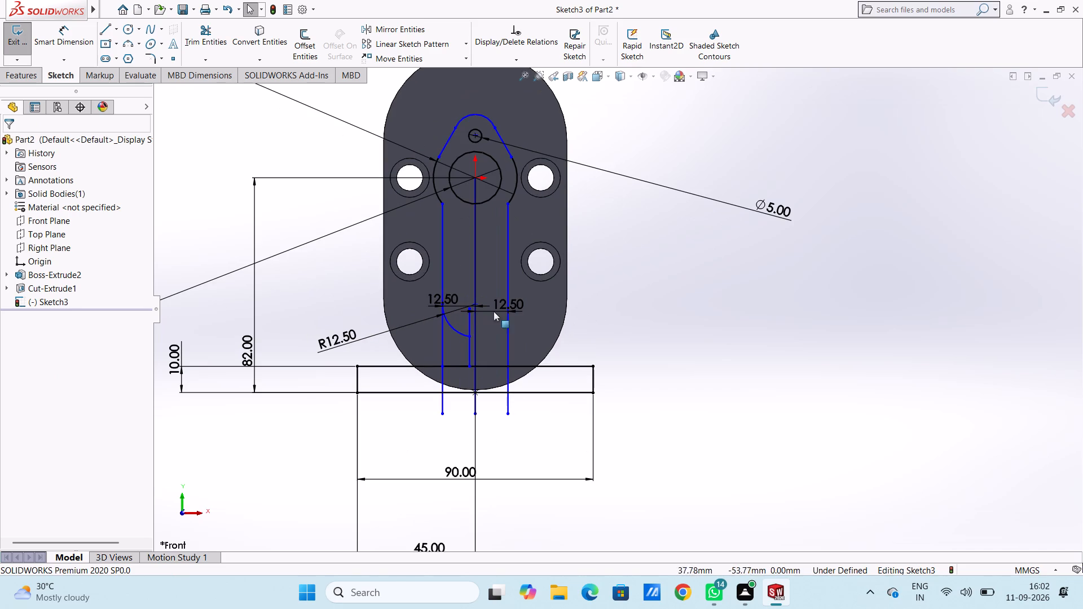
{"action": "left_click", "coordinate": [128, 46]}
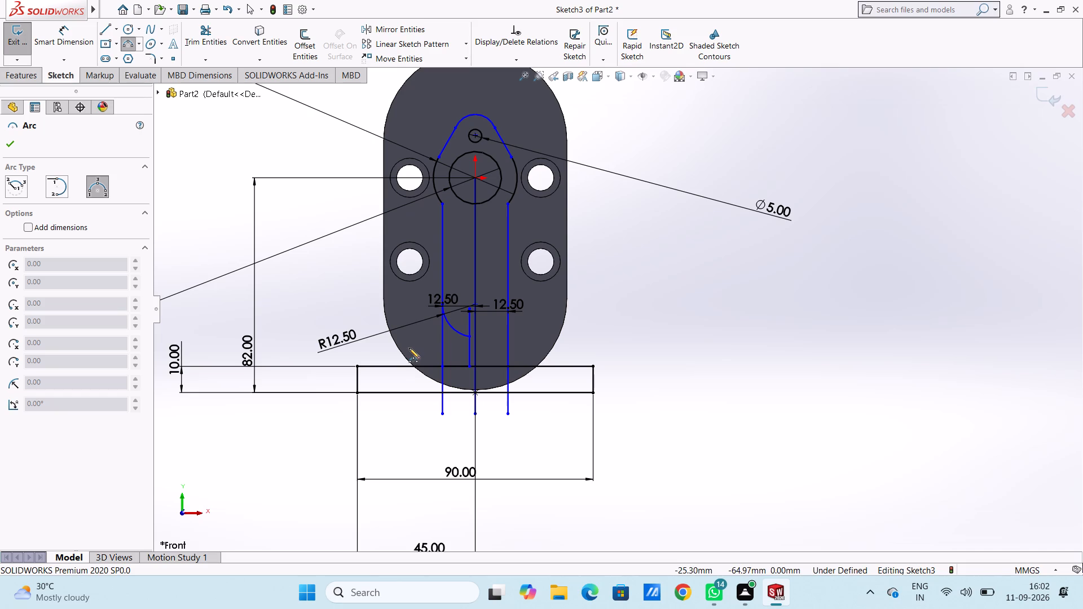
{"action": "left_click", "coordinate": [442, 367]}
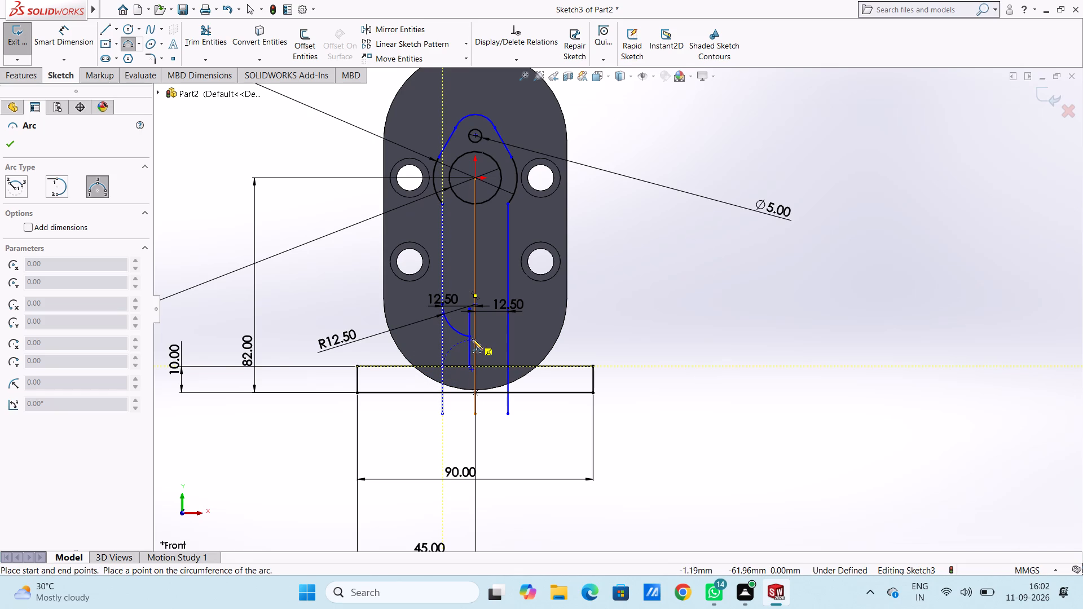
{"action": "left_click", "coordinate": [469, 337]}
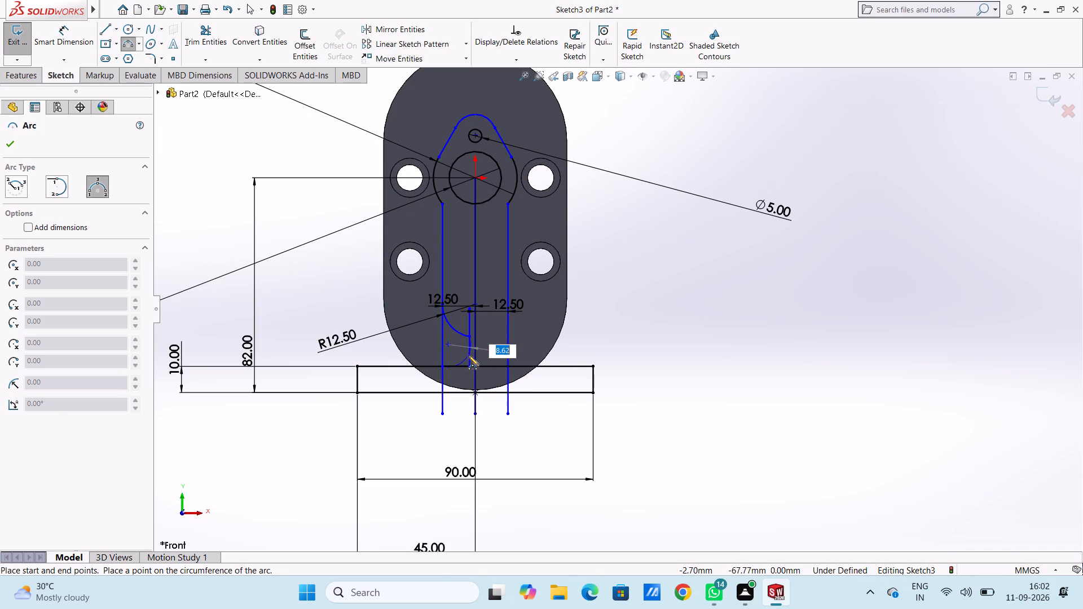
{"action": "key", "text": "8"}
{"action": "key", "text": "Return"}
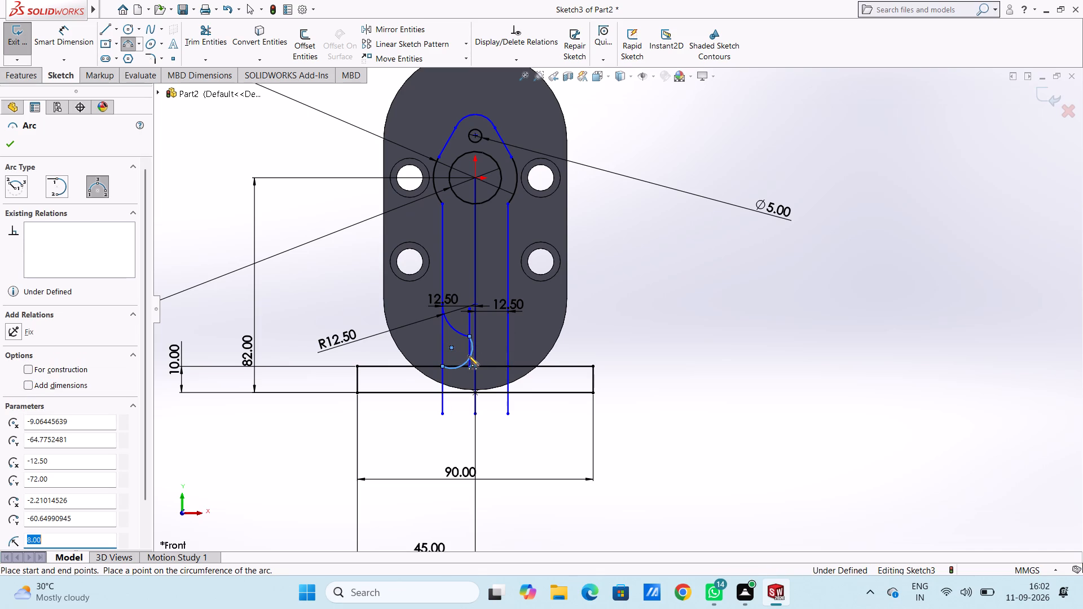
{"action": "key", "text": "Escape"}
{"action": "key", "text": "Escape"}
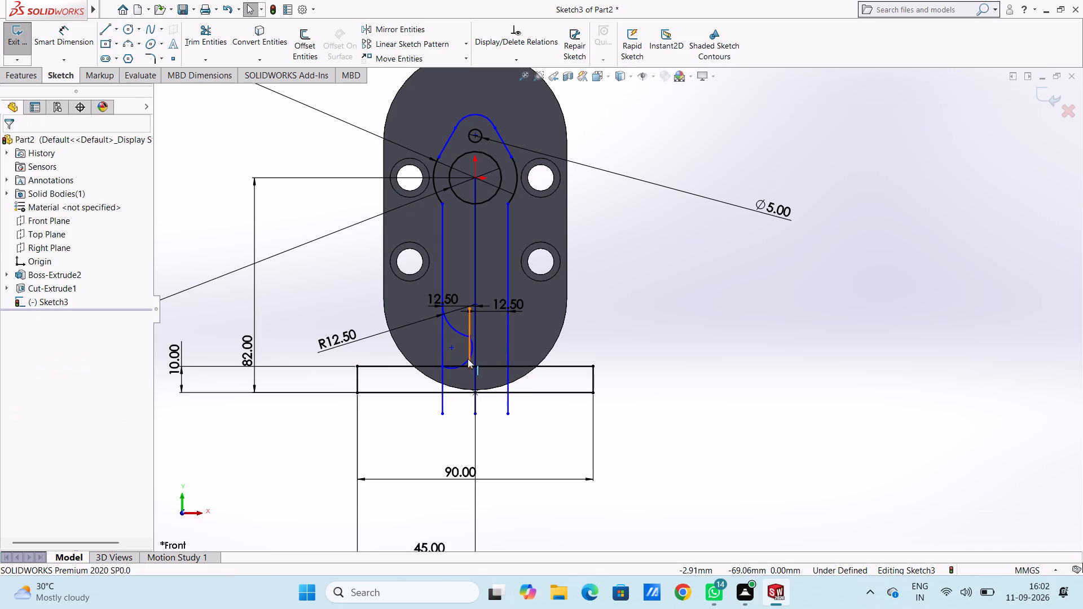
Make the 8 mm arc tangent to the short vertical line beside the stem's centerline.
{"action": "left_click", "coordinate": [465, 363]}
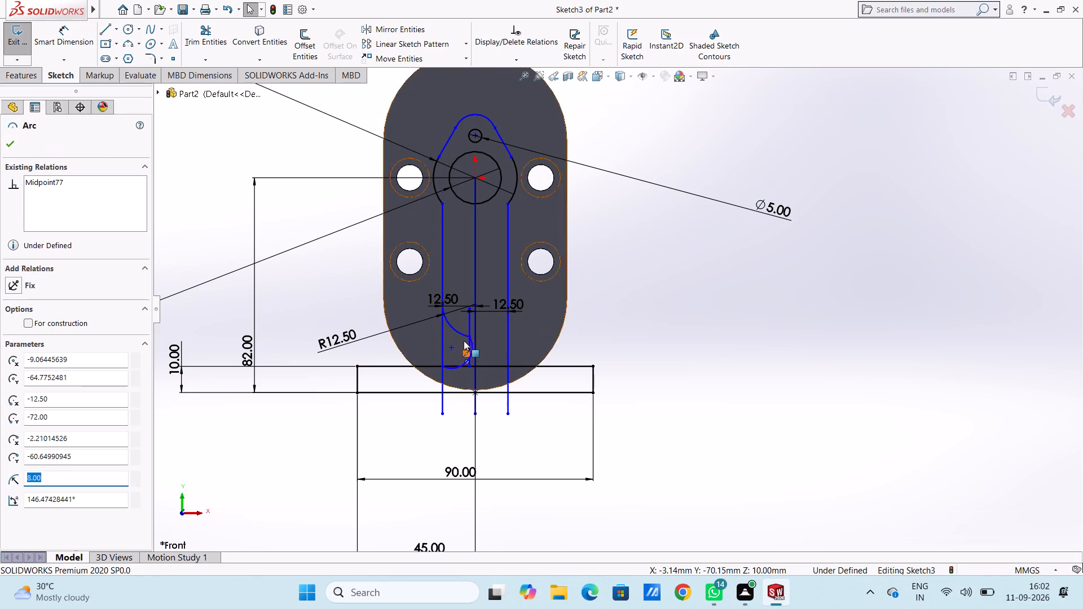
{"action": "left_click", "coordinate": [469, 323], "text": "ctrl"}
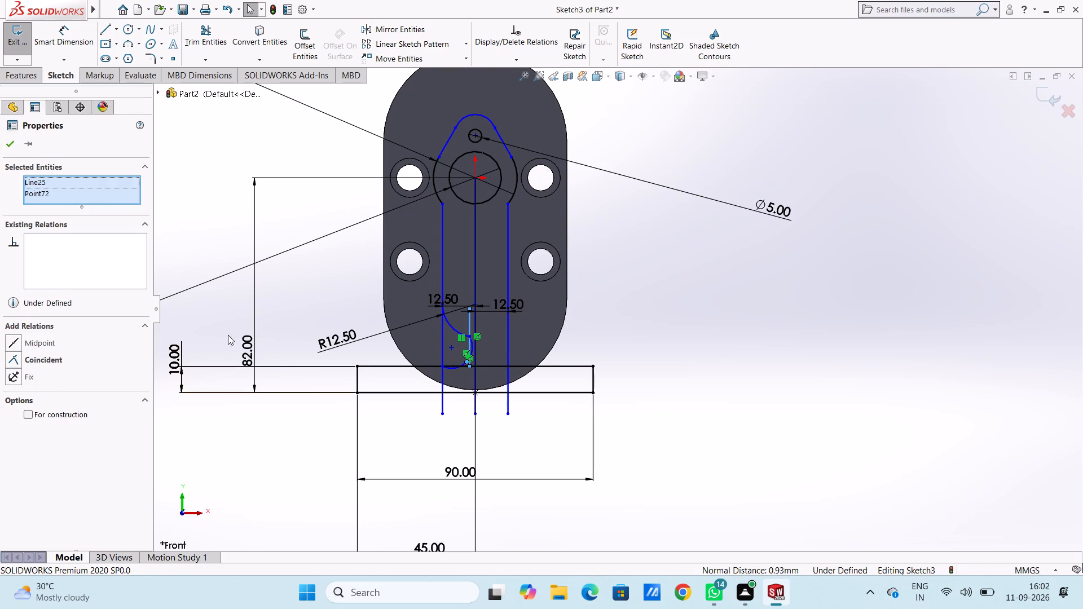
{"action": "left_click", "coordinate": [218, 317]}
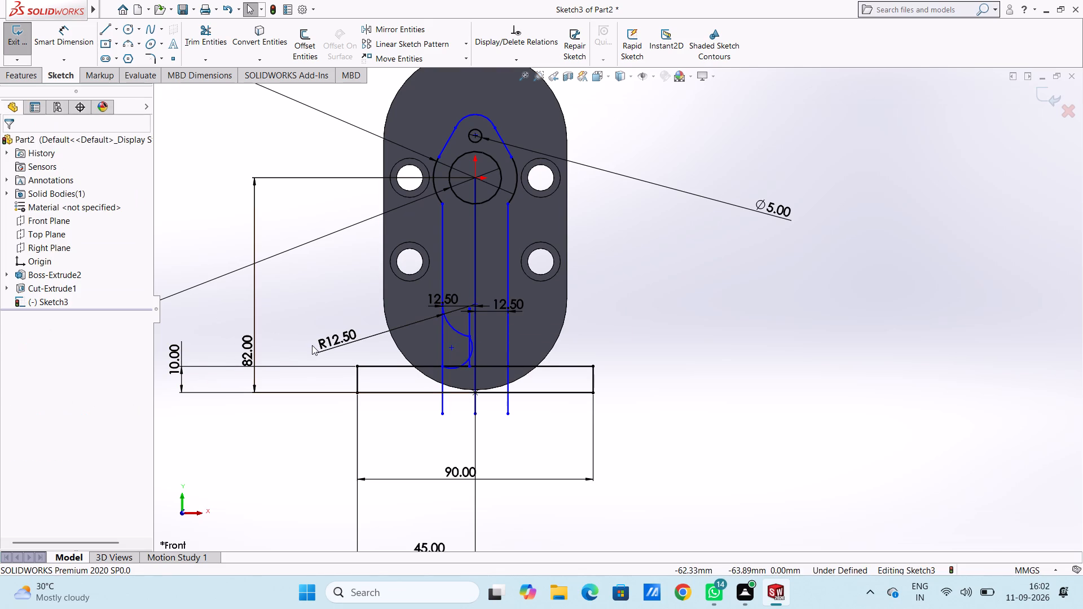
{"action": "left_click", "coordinate": [464, 361]}
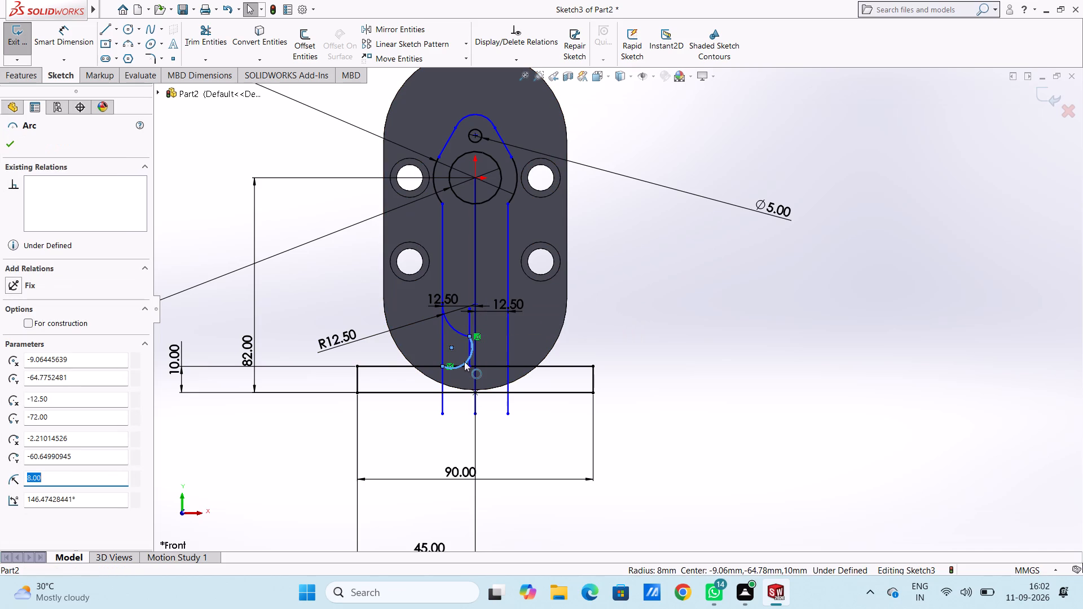
{"action": "left_click", "coordinate": [469, 325], "text": "ctrl"}
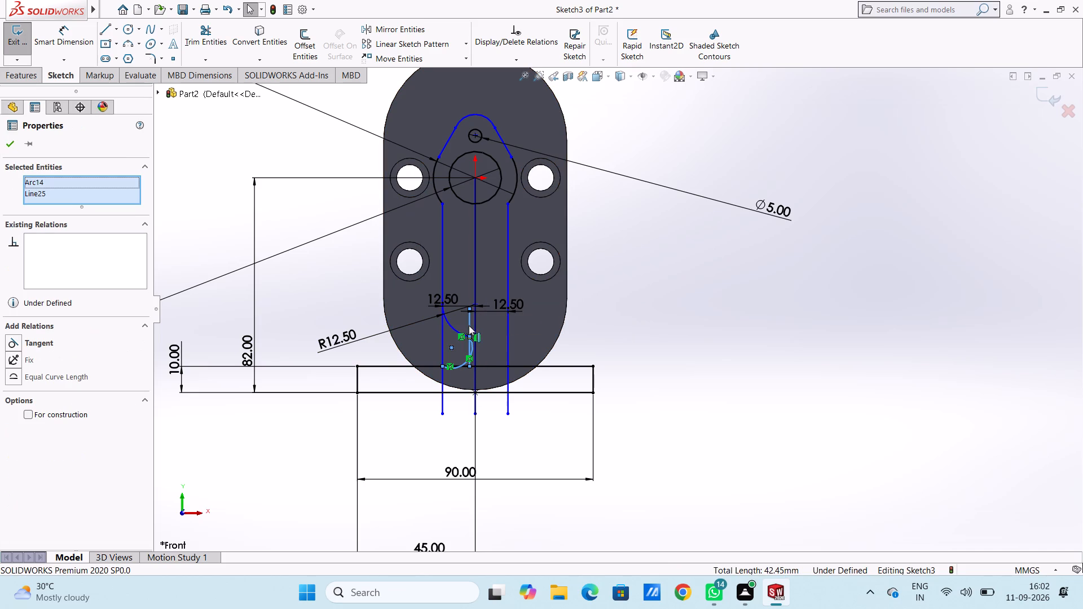
{"action": "left_click", "coordinate": [35, 344]}
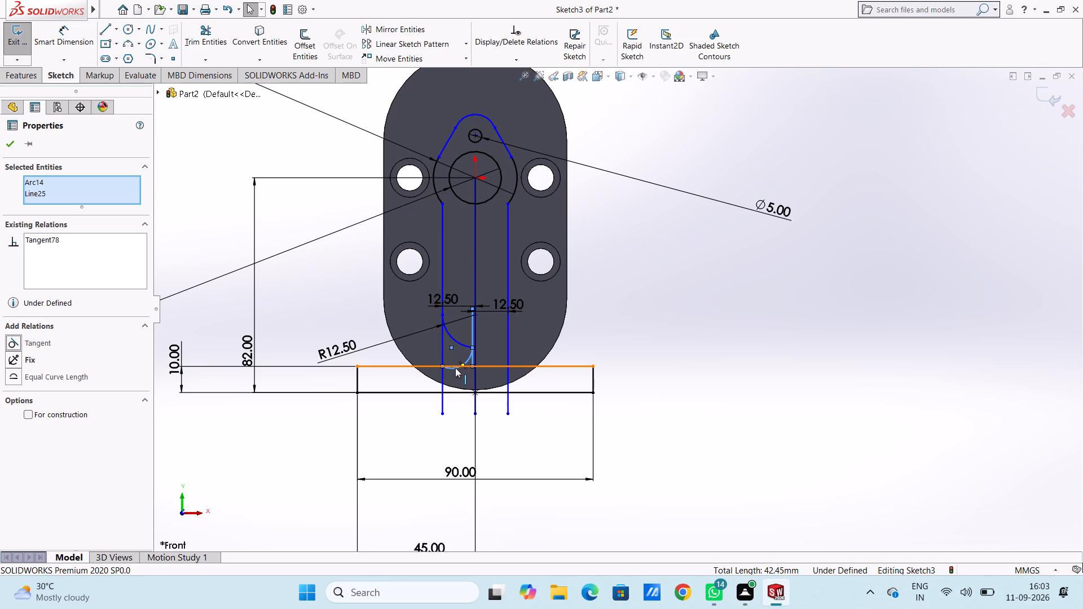
Make the 8 mm arc tangent to the base rectangle's top edge.
{"action": "scroll", "coordinate": [454, 372], "scroll_direction": "down", "scroll_amount": 3, "text": "ctrl"}
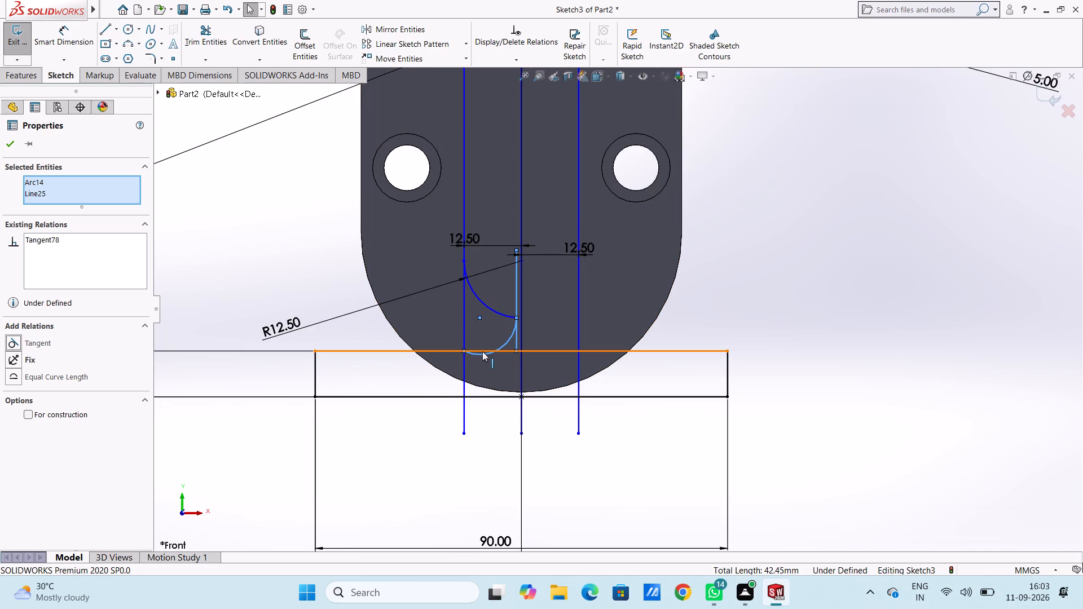
{"action": "left_click", "coordinate": [419, 369]}
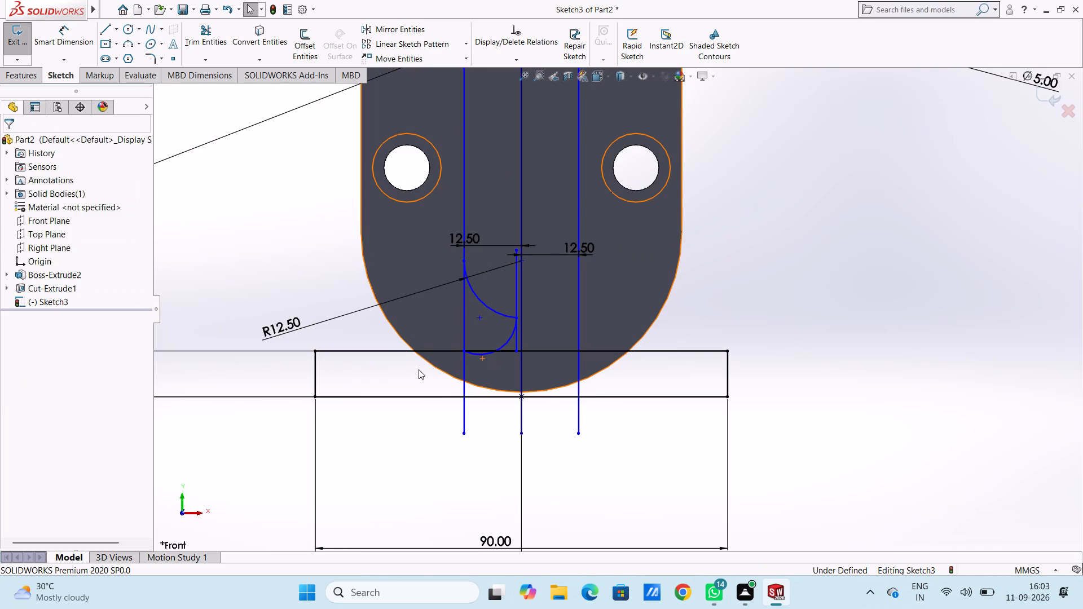
{"action": "left_click", "coordinate": [488, 355]}
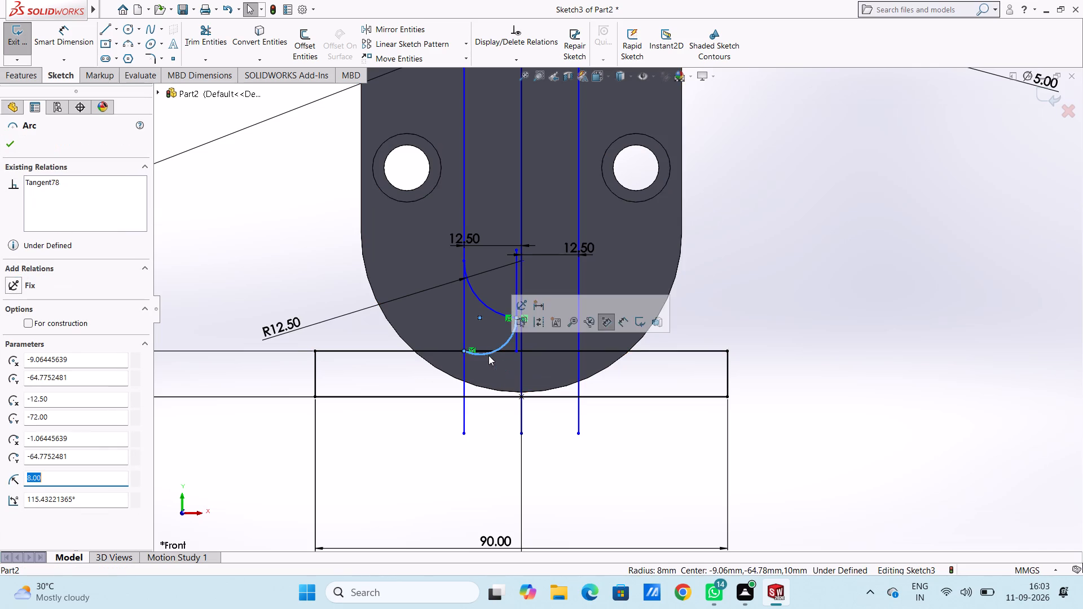
{"action": "left_click", "coordinate": [433, 348], "text": "ctrl"}
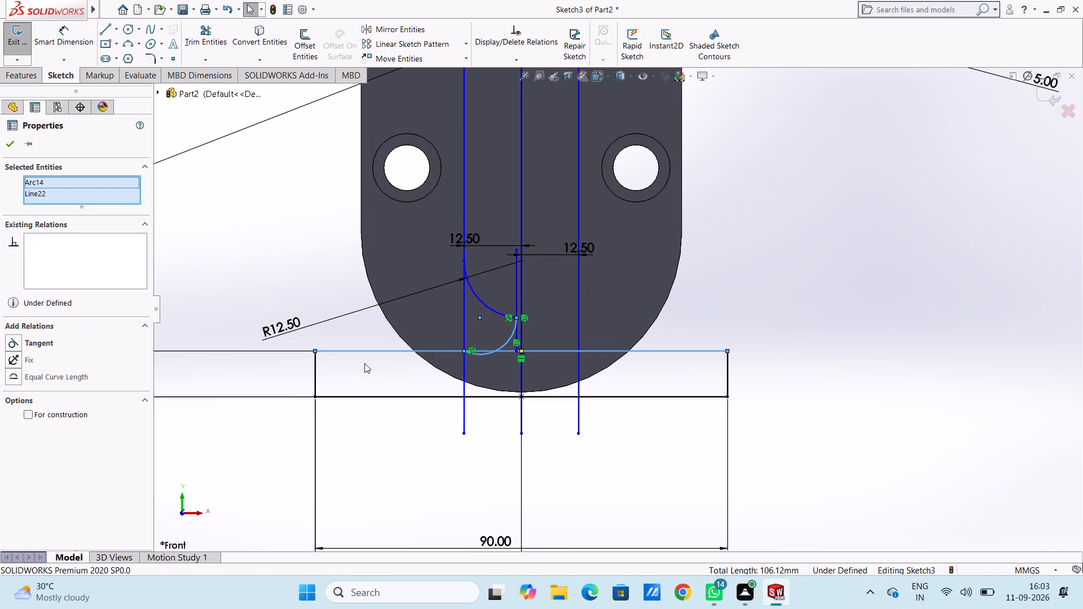
{"action": "left_click", "coordinate": [39, 337]}
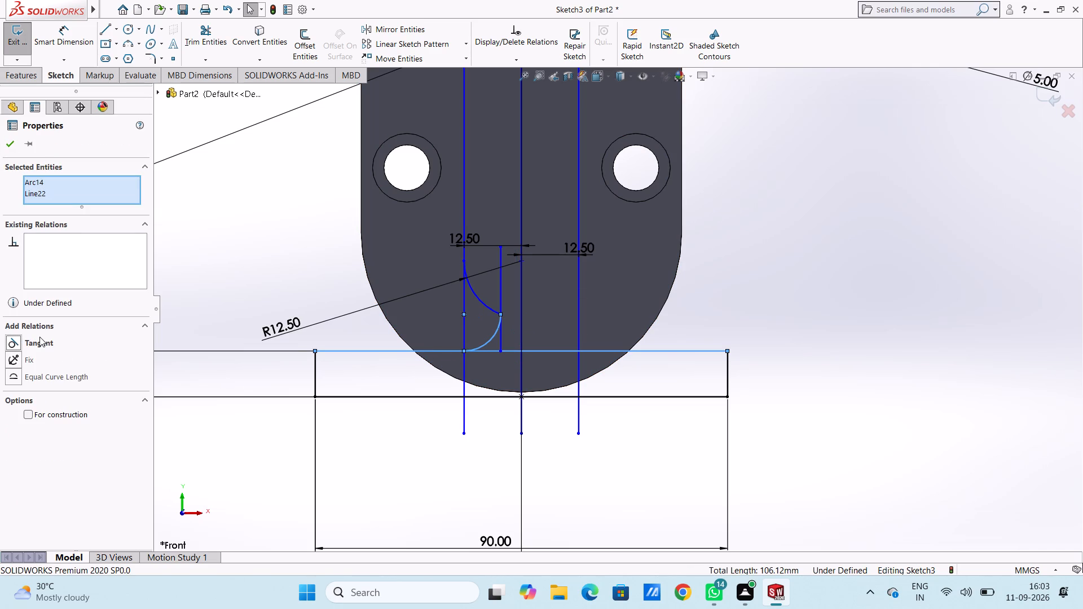
{"action": "left_click", "coordinate": [231, 283]}
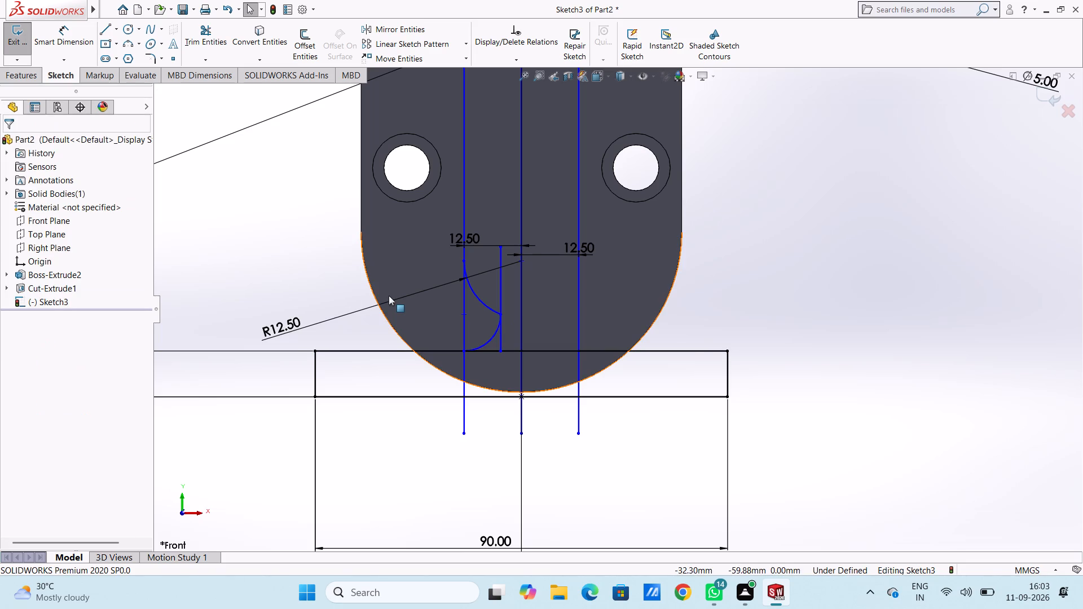
Add a 2 mm sketch fillet at the corner where the 12.5 mm arc meets the lower arc.
{"action": "scroll", "coordinate": [389, 295], "scroll_direction": "down", "scroll_amount": 3, "text": "ctrl"}
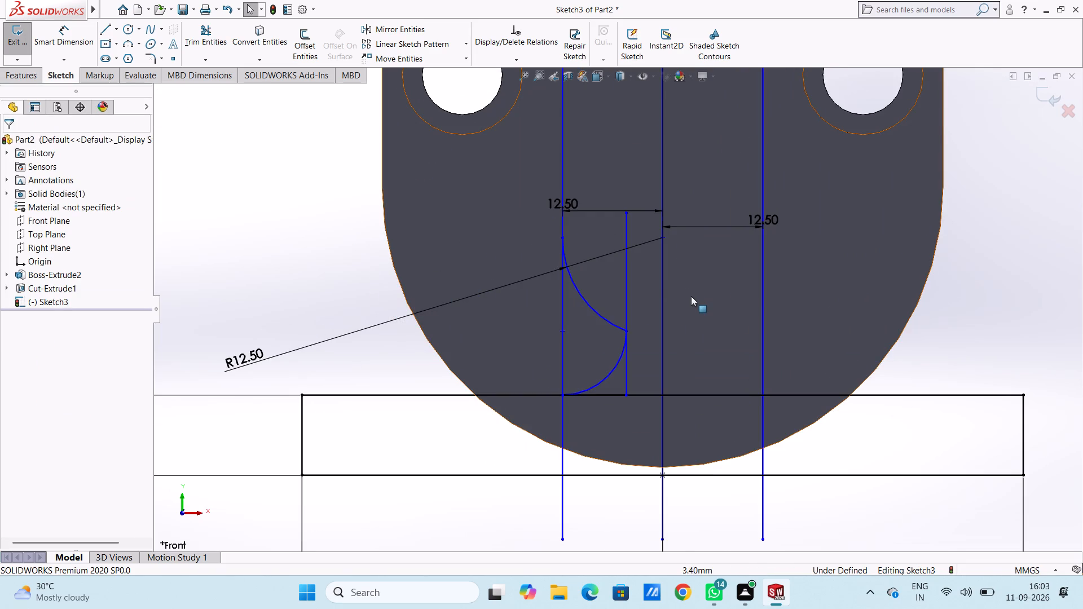
{"action": "scroll", "coordinate": [691, 296], "scroll_direction": "down", "scroll_amount": 1, "text": "ctrl"}
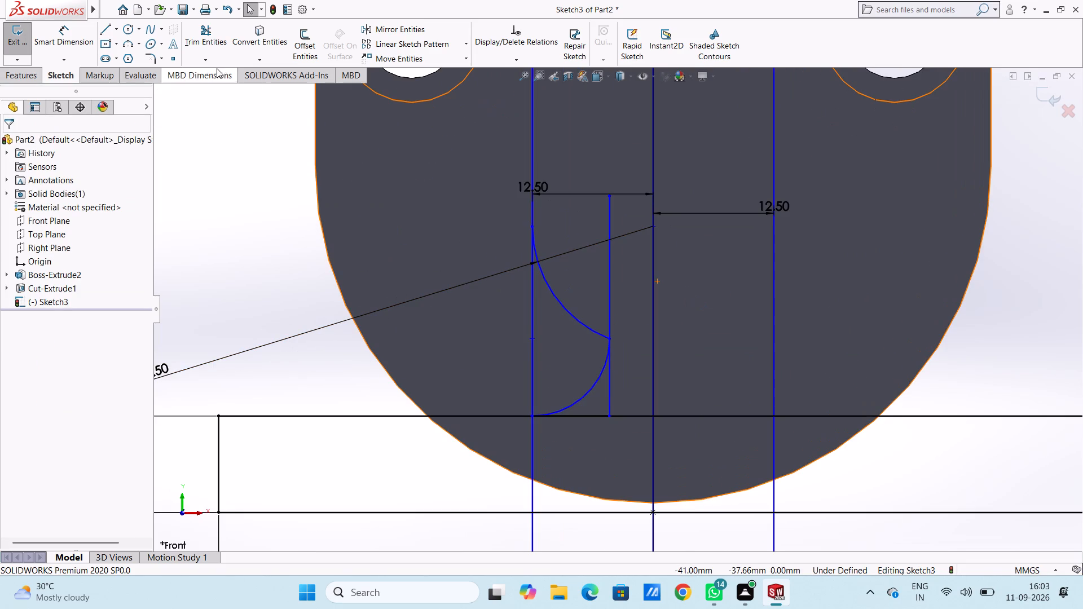
{"action": "left_click", "coordinate": [153, 62]}
{"action": "key", "text": "2"}
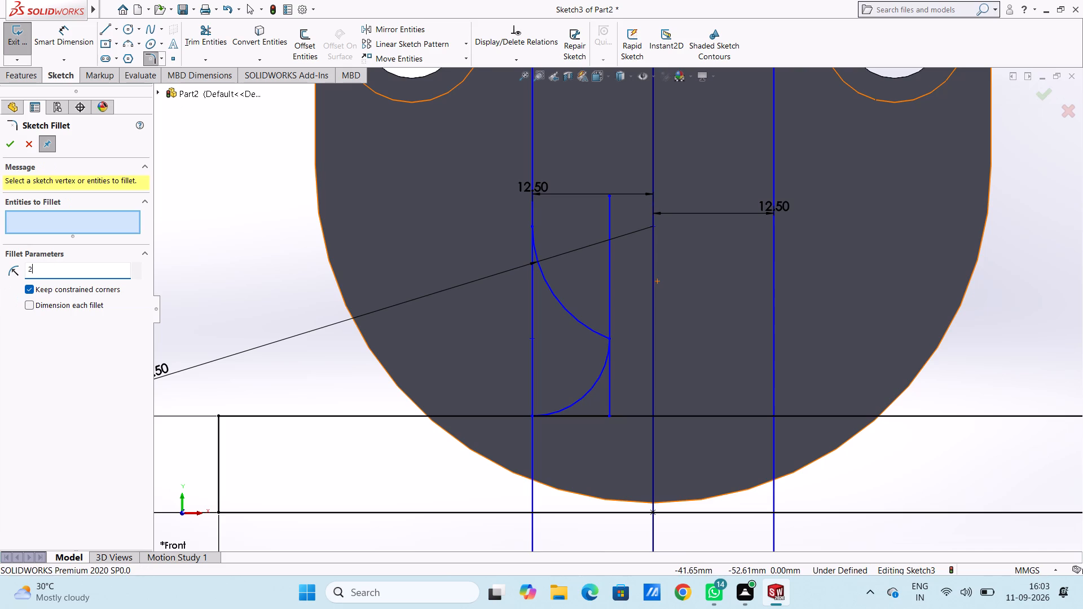
{"action": "key", "text": "Return"}
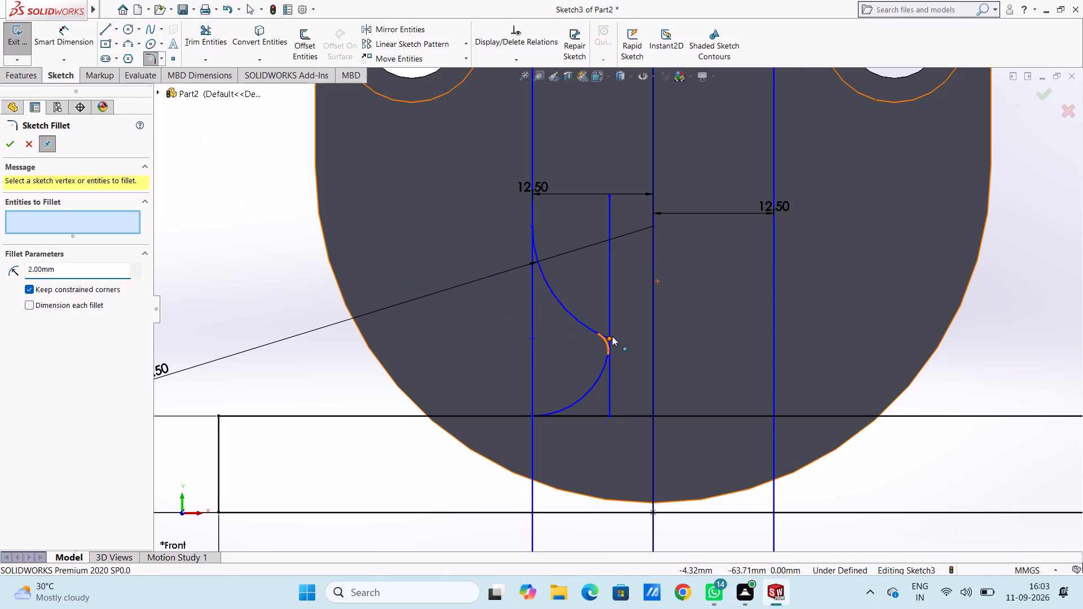
{"action": "left_click", "coordinate": [609, 339]}
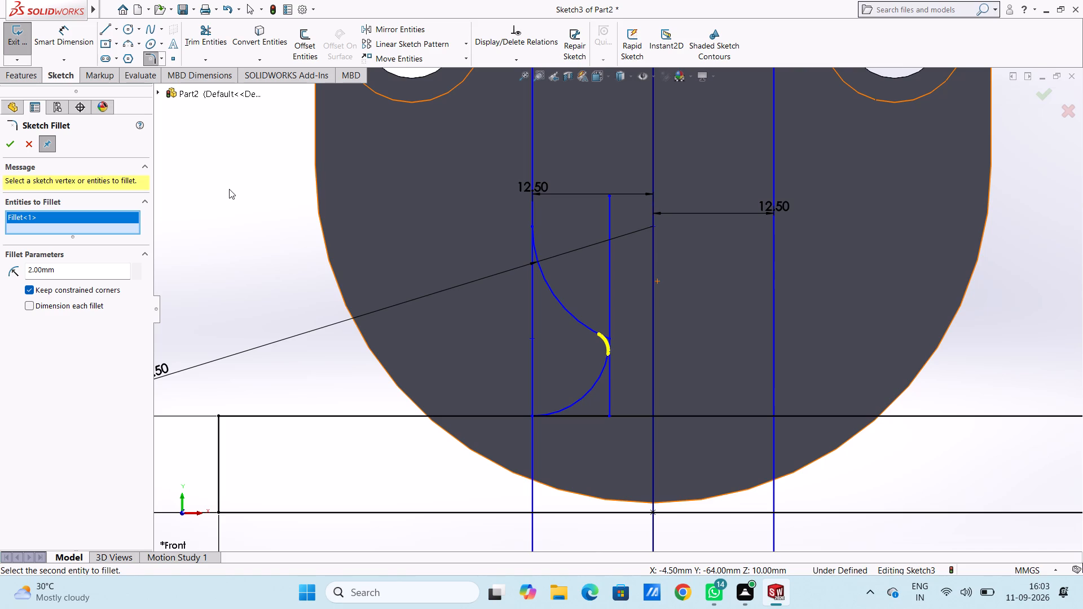
{"action": "left_click", "coordinate": [7, 143]}
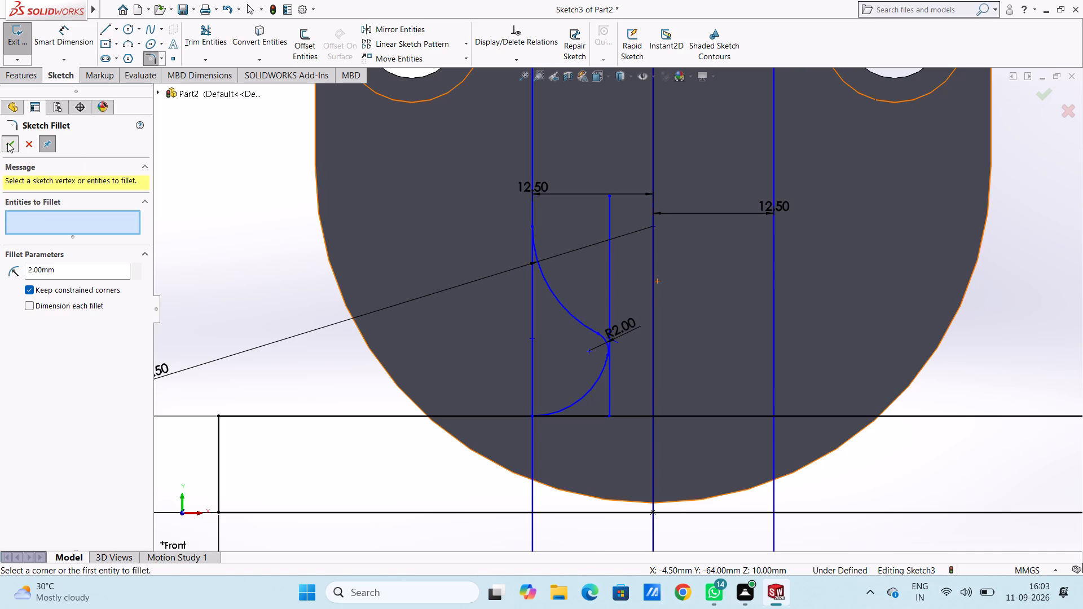
{"action": "left_click", "coordinate": [215, 220]}
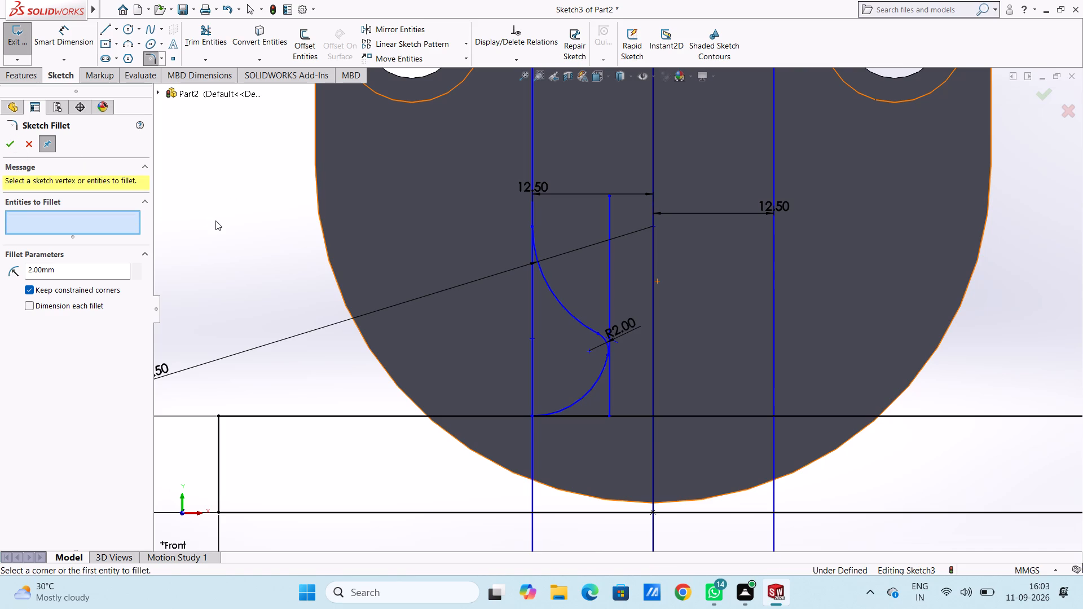
{"action": "left_click", "coordinate": [5, 143]}
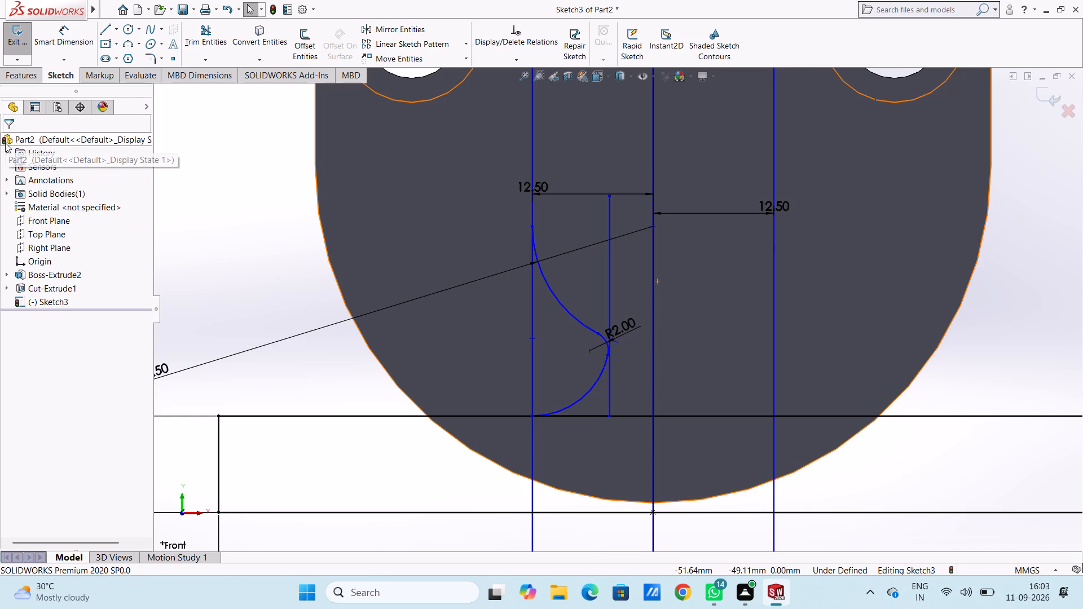
{"action": "left_click", "coordinate": [224, 223]}
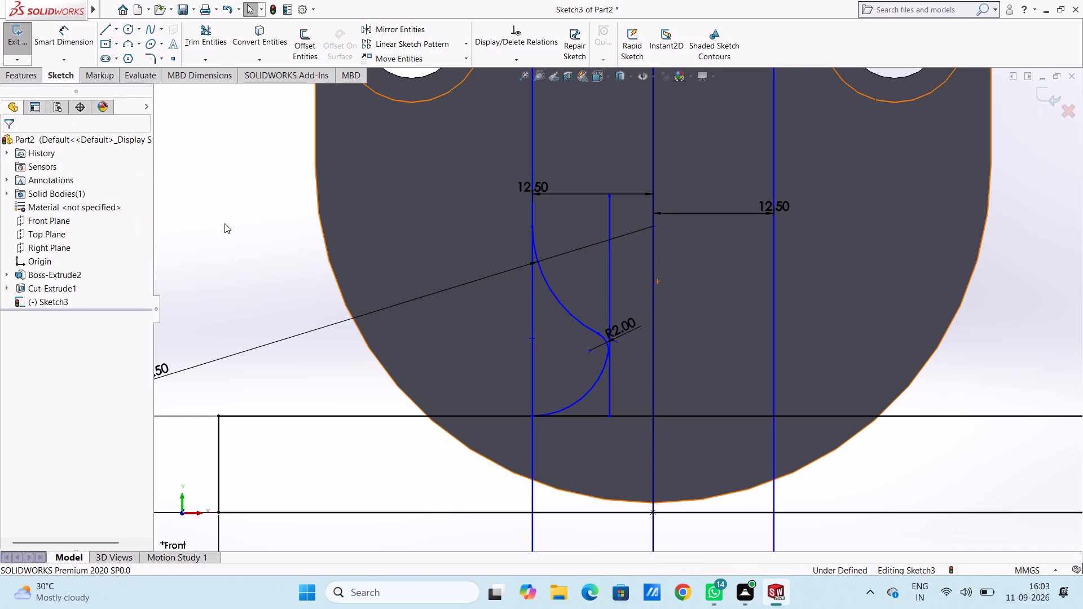
Trim the left stem line between the 12.5 mm arc and the base's bottom edge, the top-edge segment beside the lower arc, and the short vertical line.
{"action": "left_click", "coordinate": [201, 32]}
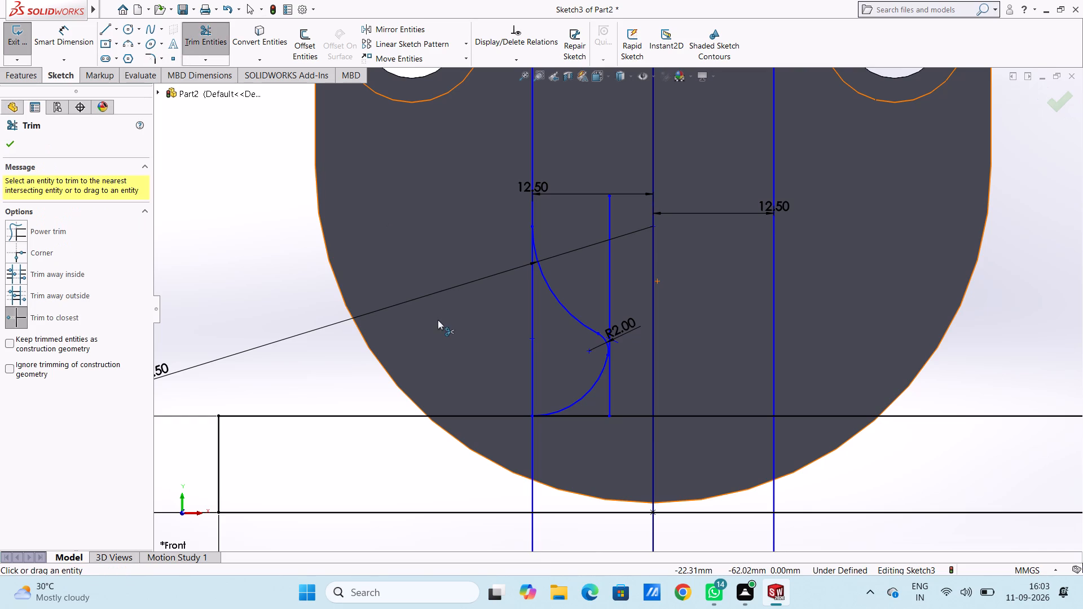
{"action": "left_click", "coordinate": [531, 308]}
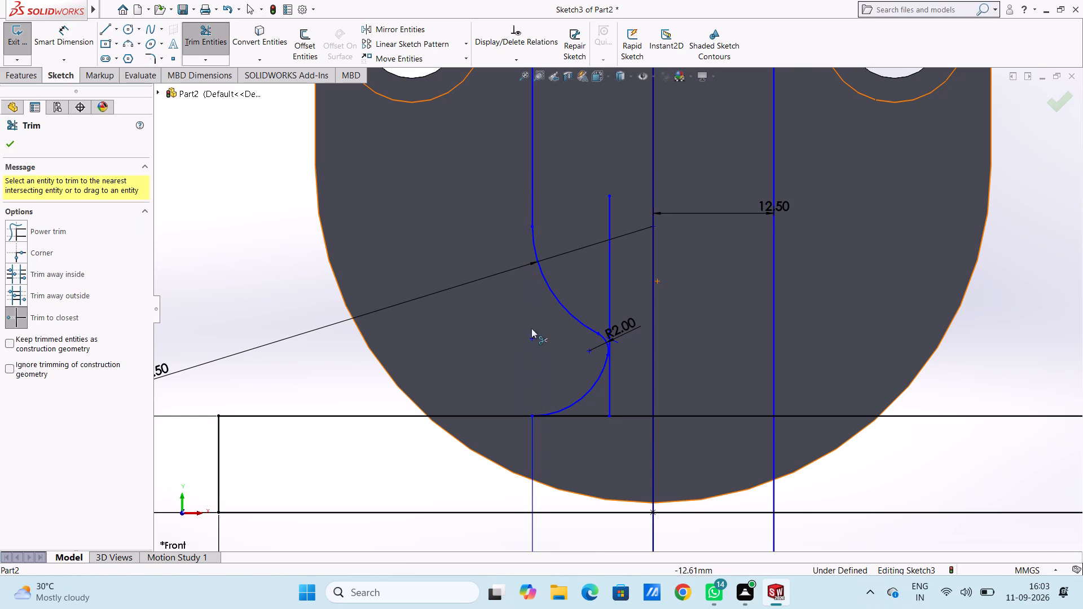
{"action": "left_click", "coordinate": [534, 445]}
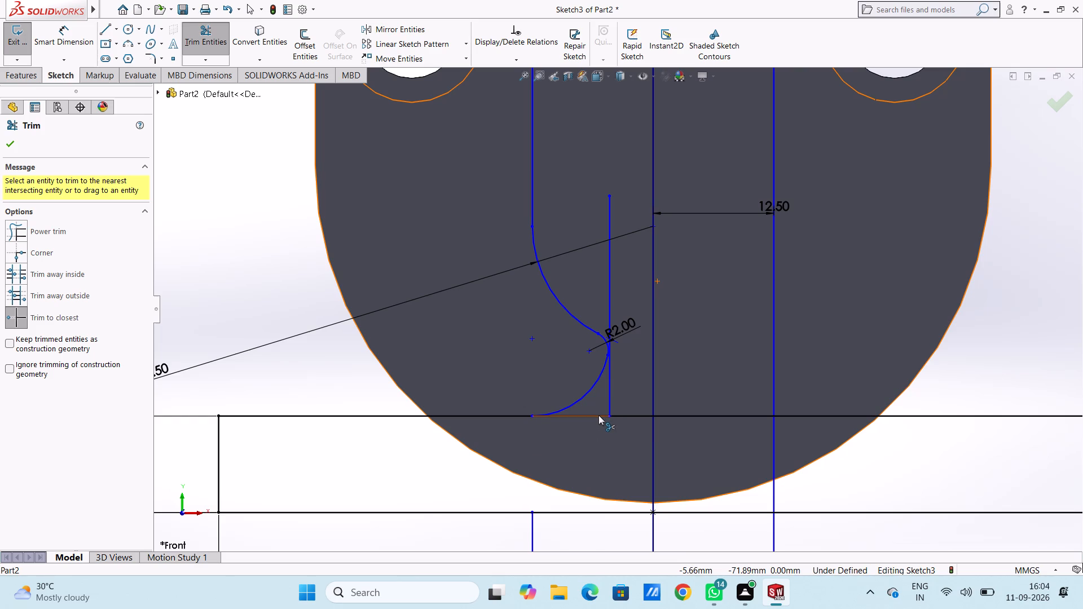
{"action": "left_click", "coordinate": [598, 415]}
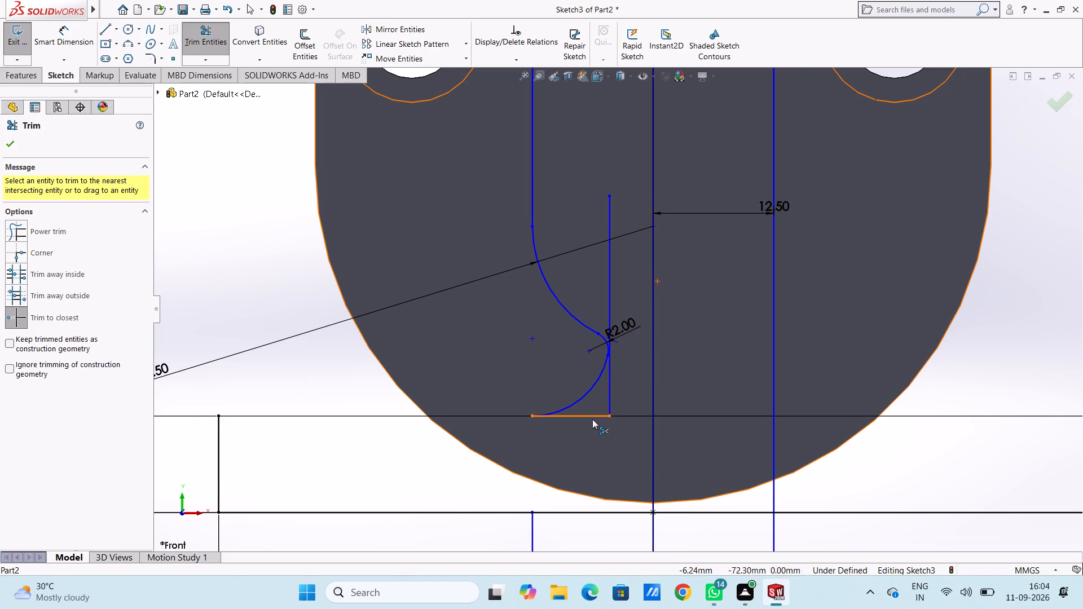
{"action": "left_click", "coordinate": [592, 417]}
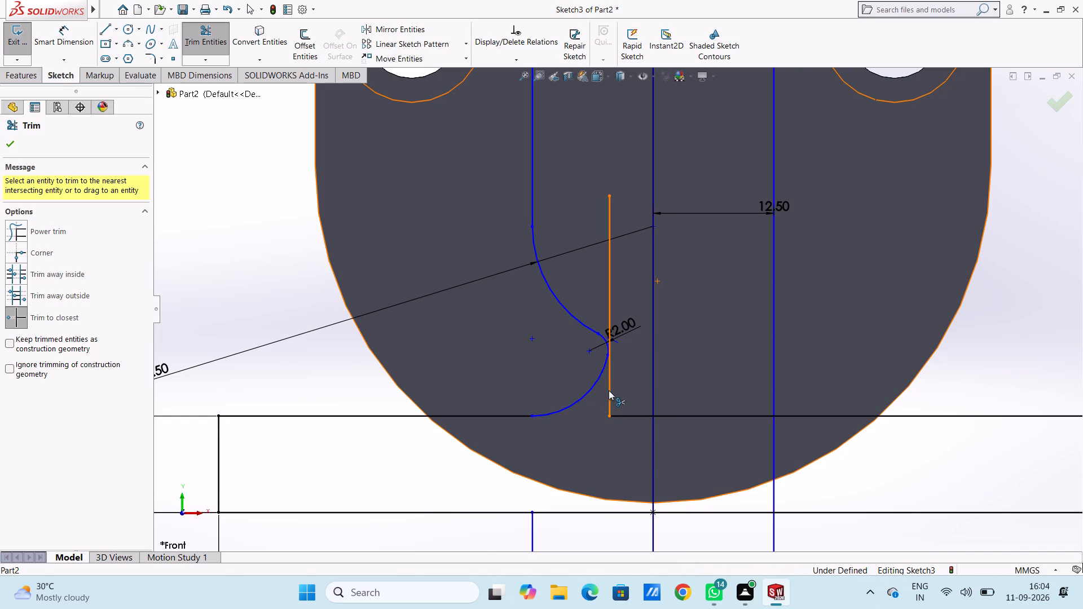
{"action": "left_click", "coordinate": [609, 390]}
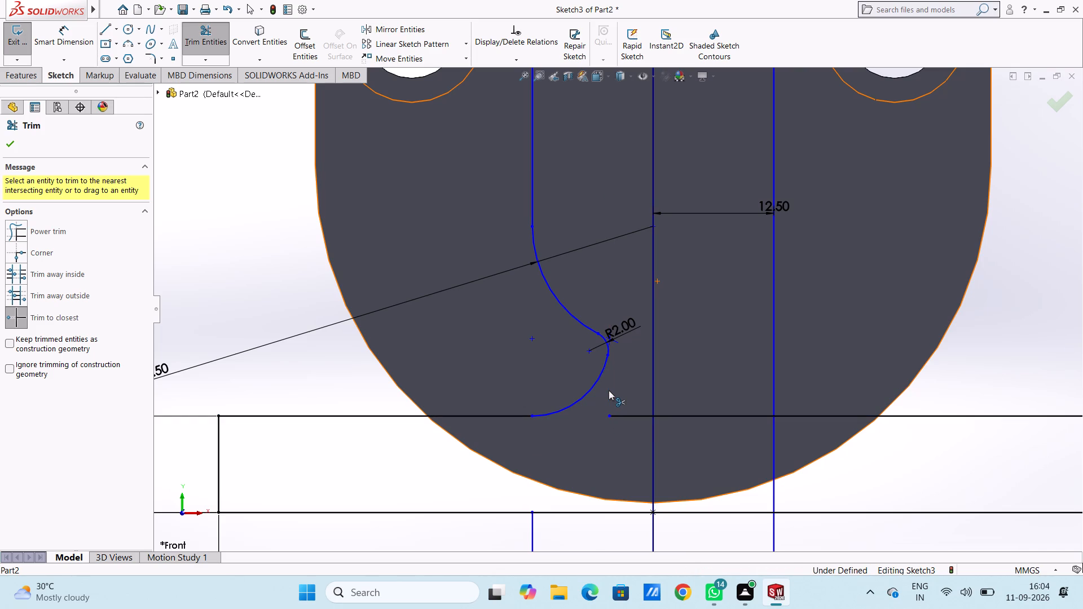
Trim away the whole right stem line and the leftover piece of the left stem line below the base.
{"action": "scroll", "coordinate": [609, 390], "scroll_direction": "up", "scroll_amount": 3, "text": "ctrl"}
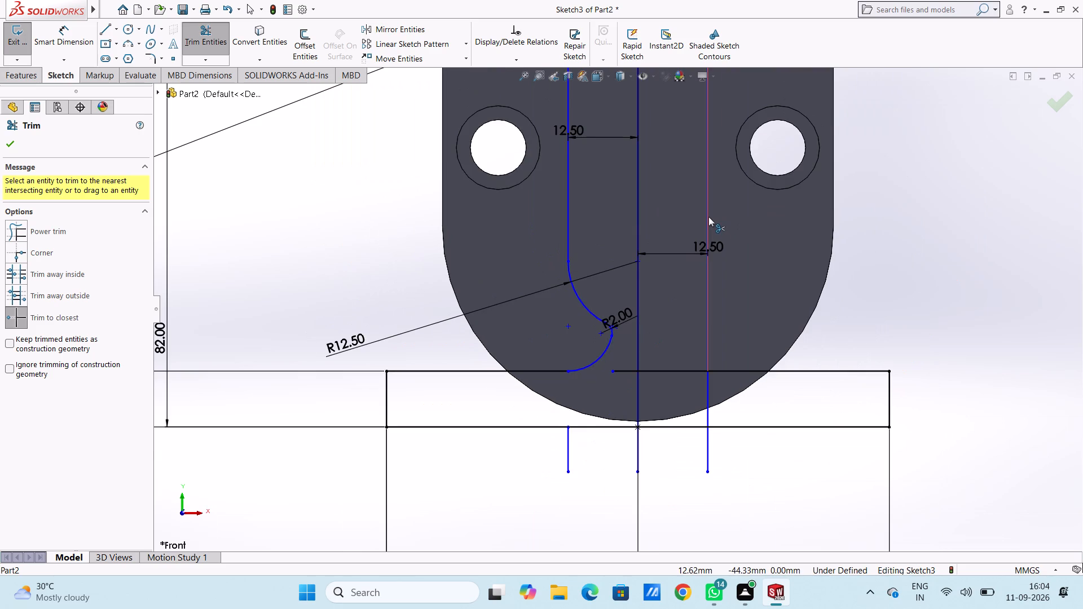
{"action": "left_click", "coordinate": [708, 217]}
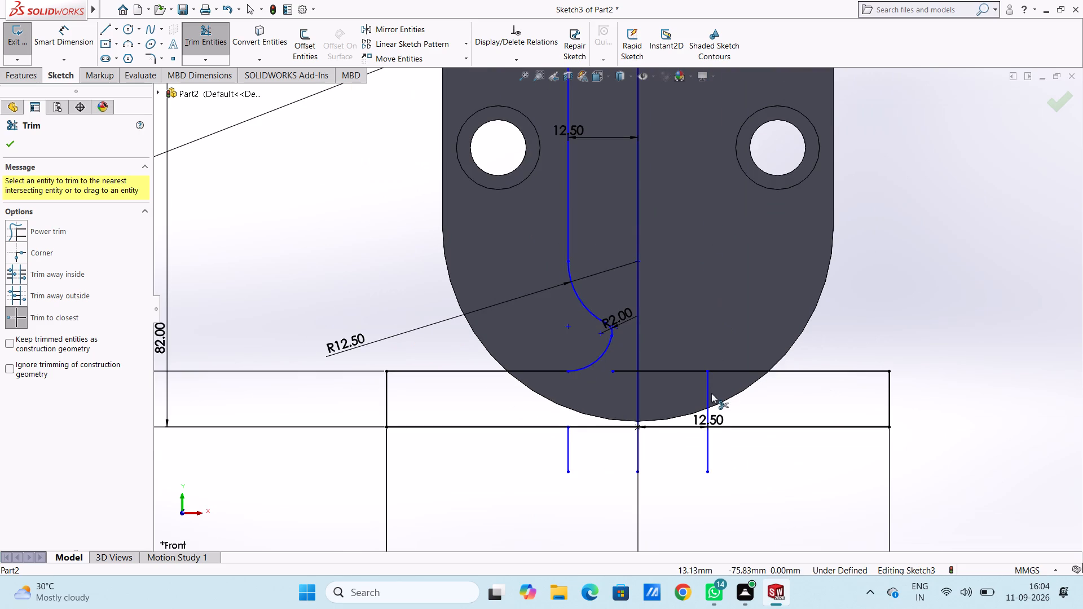
{"action": "left_click", "coordinate": [708, 396]}
{"action": "left_click", "coordinate": [706, 437]}
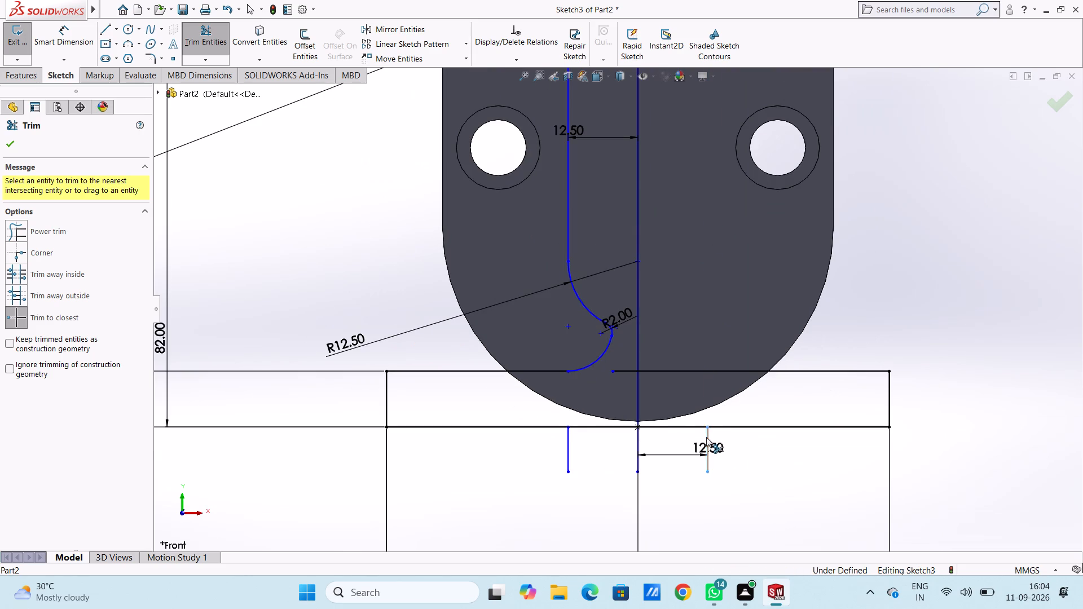
{"action": "left_click", "coordinate": [564, 449]}
{"action": "left_click", "coordinate": [568, 451]}
{"action": "key", "text": "Escape"}
{"action": "key", "text": "Escape"}
{"action": "key", "text": "Escape"}
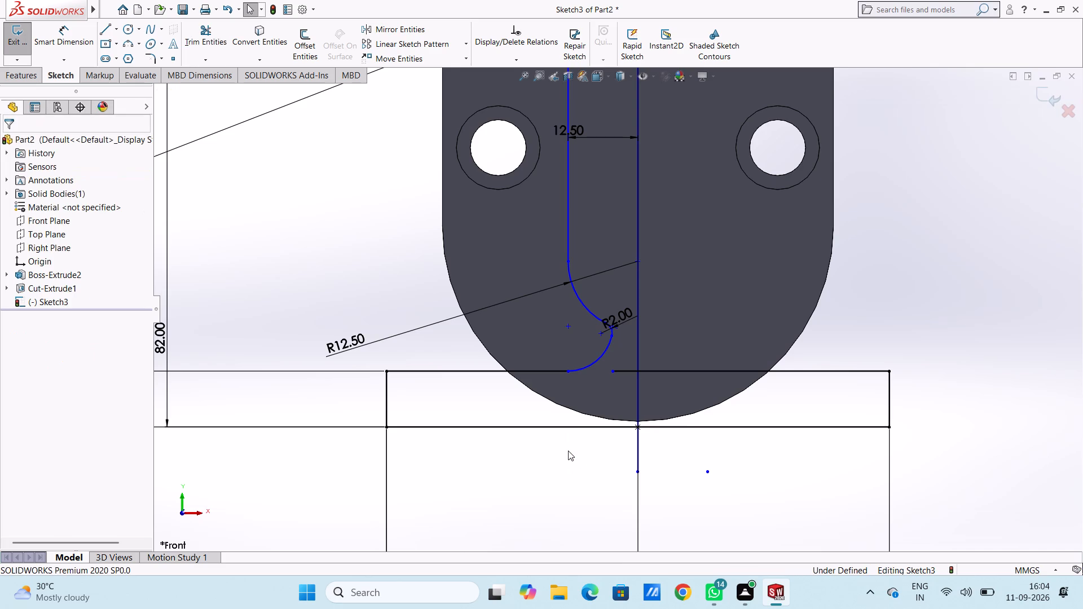
Mirror the left stem line, the 12.5 mm arc, the 2 mm fillet and the lower arc about the vertical centre line.
{"action": "scroll", "coordinate": [568, 451], "scroll_direction": "up", "scroll_amount": 3, "text": "ctrl"}
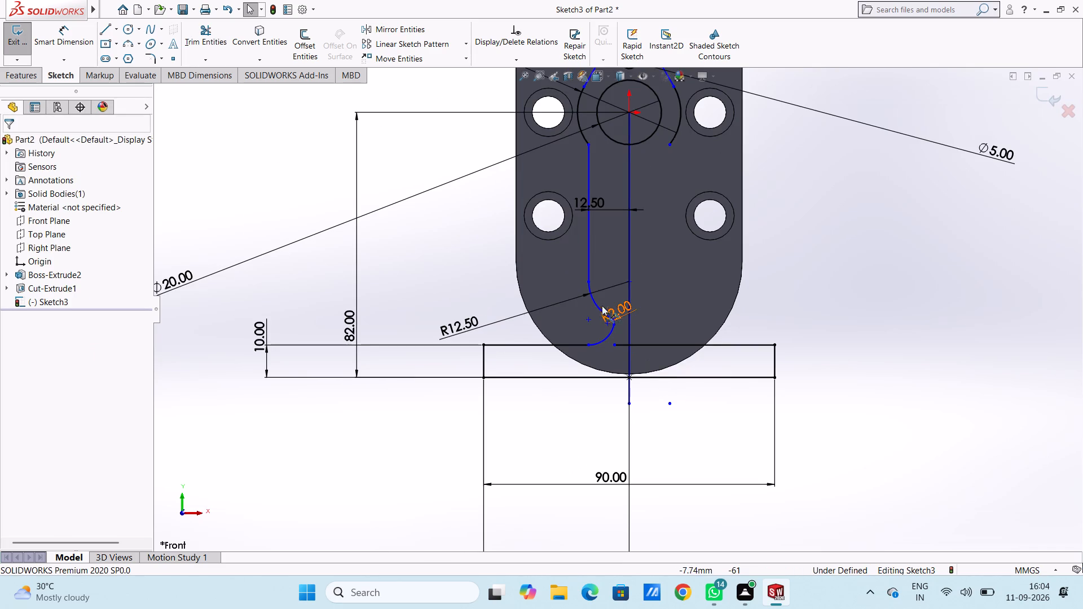
{"action": "left_click", "coordinate": [591, 225]}
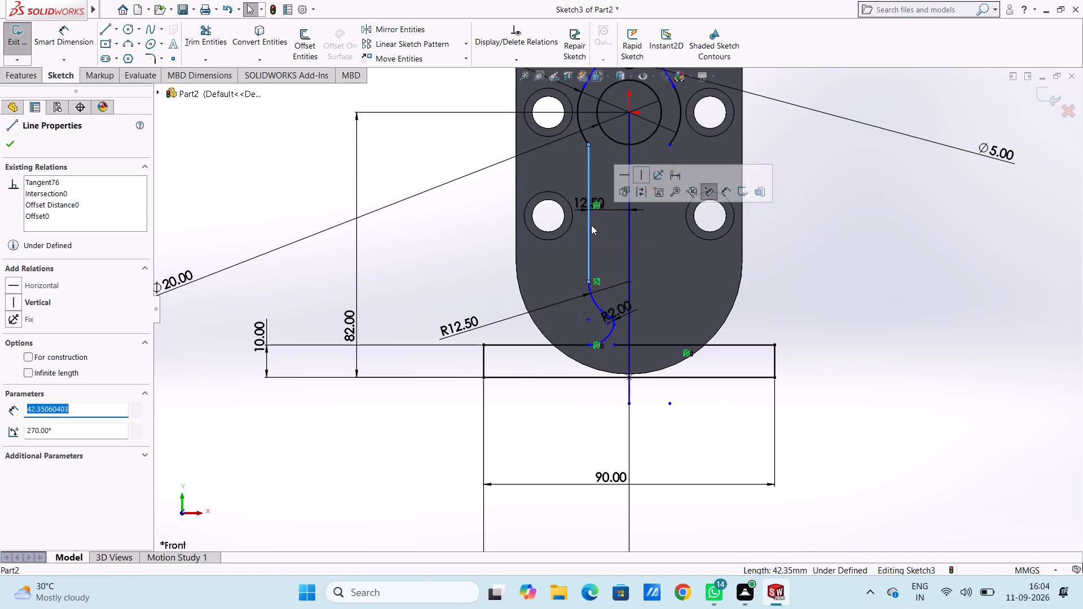
{"action": "left_click", "coordinate": [594, 299], "text": "ctrl"}
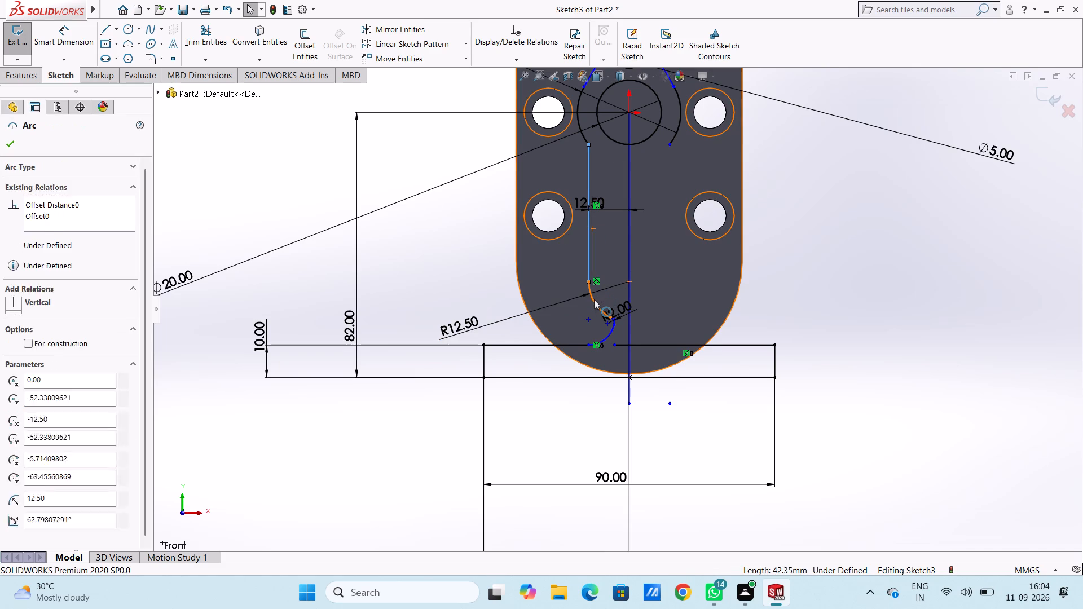
{"action": "left_click", "coordinate": [610, 332], "text": "ctrl"}
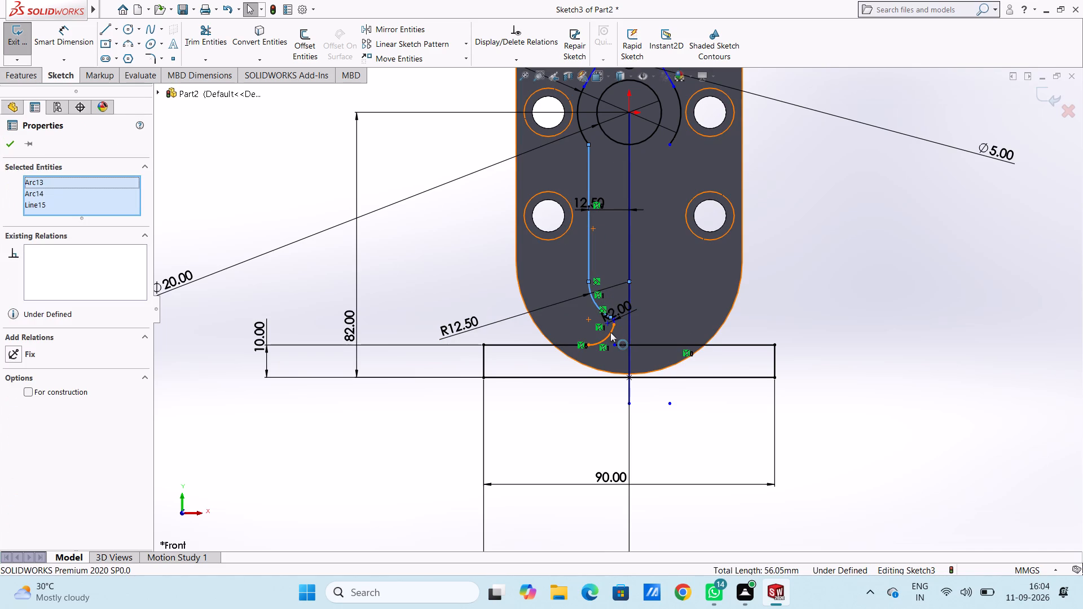
{"action": "scroll", "coordinate": [610, 332], "scroll_direction": "down", "scroll_amount": 7, "text": "ctrl"}
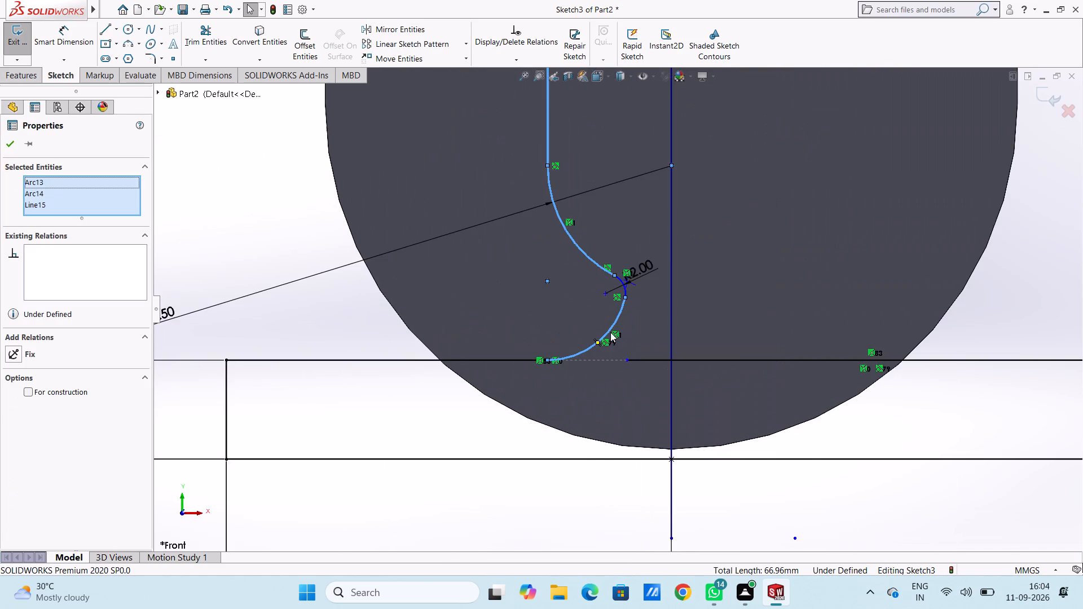
{"action": "left_click", "coordinate": [624, 271]}
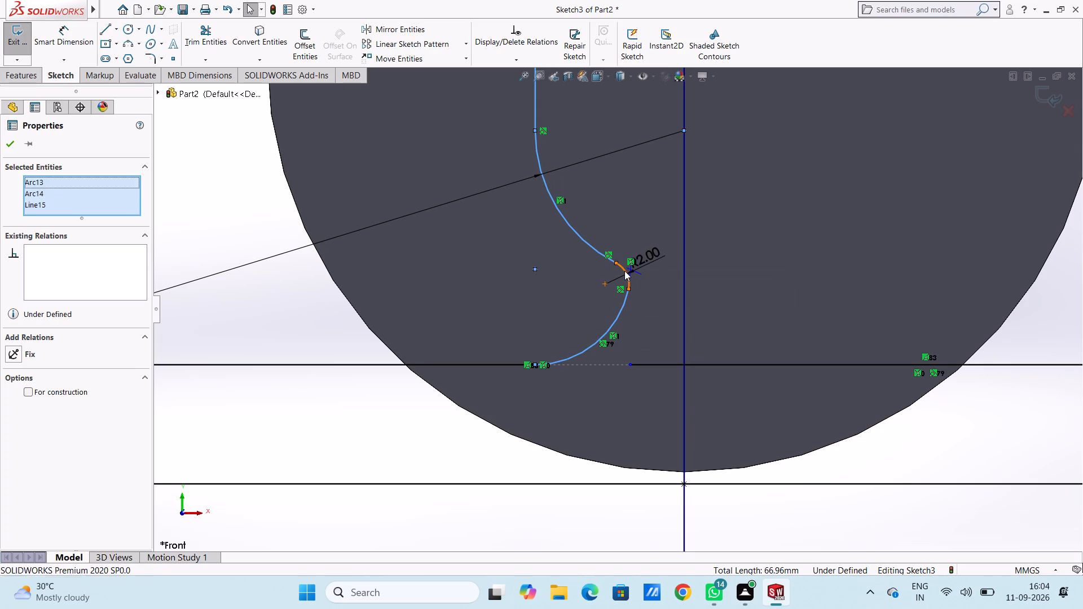
{"action": "left_click", "coordinate": [396, 29]}
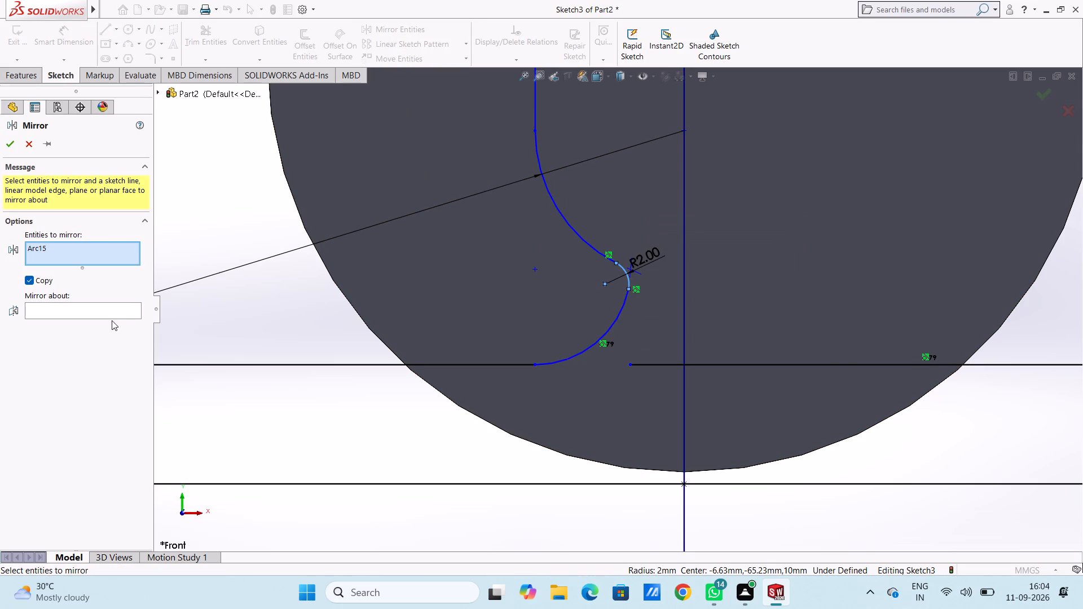
{"action": "left_click", "coordinate": [98, 313]}
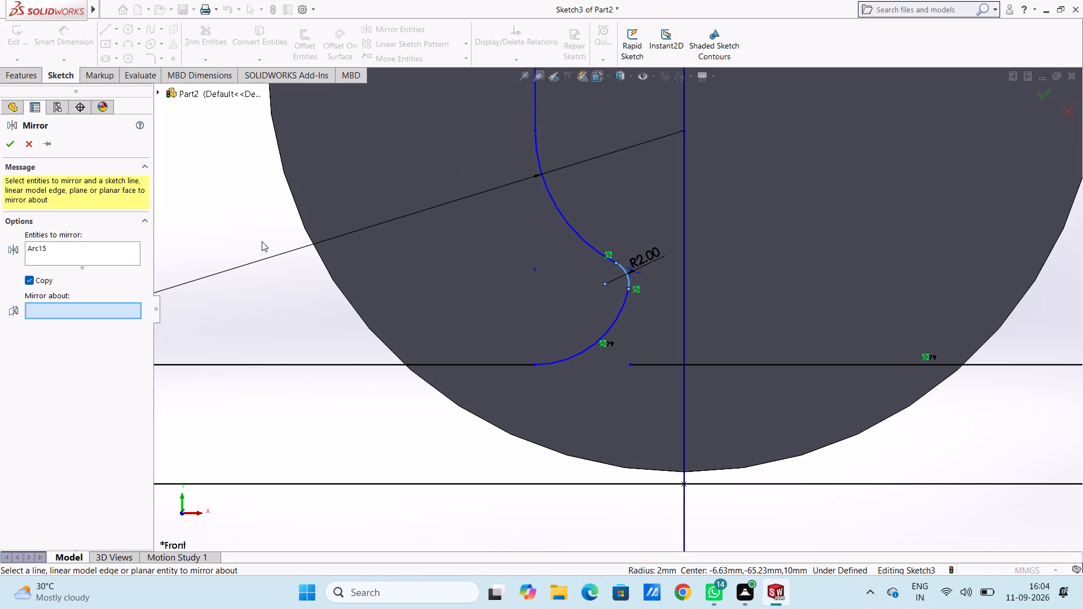
{"action": "left_click", "coordinate": [121, 257]}
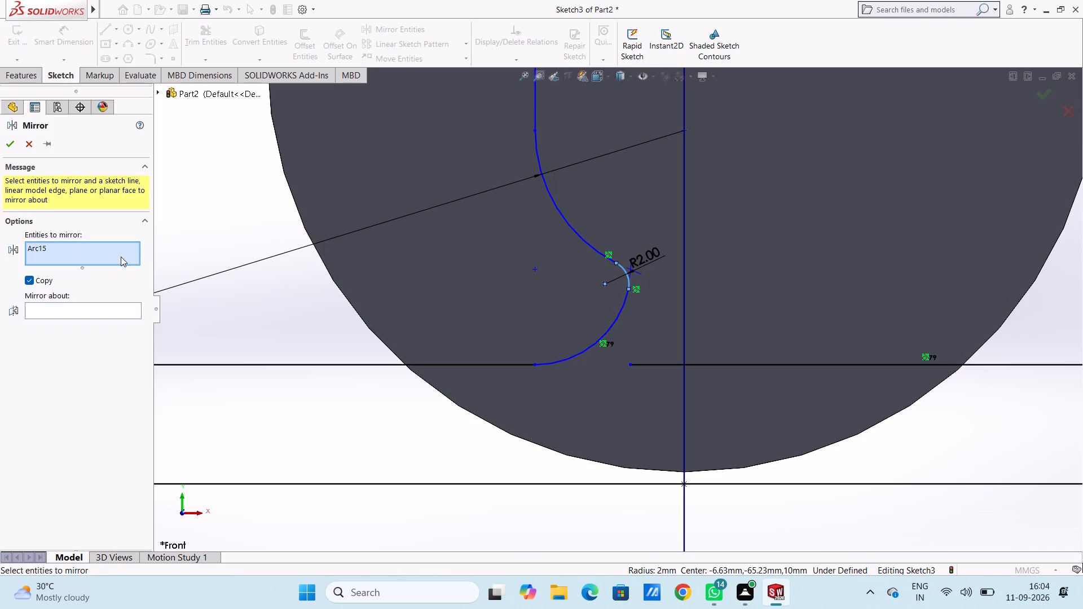
{"action": "left_click", "coordinate": [536, 108]}
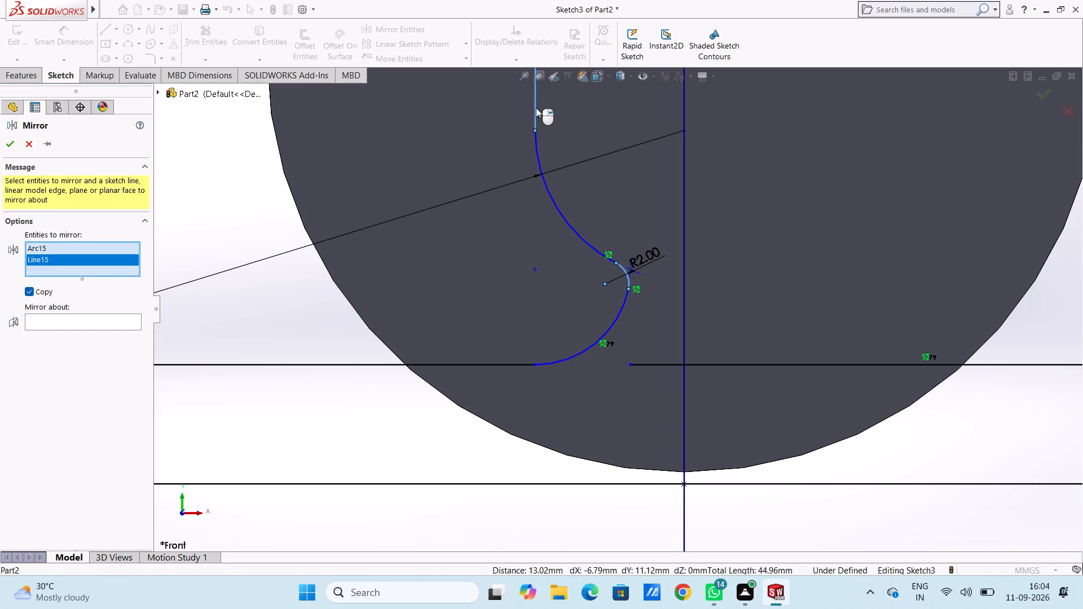
{"action": "left_click", "coordinate": [536, 157]}
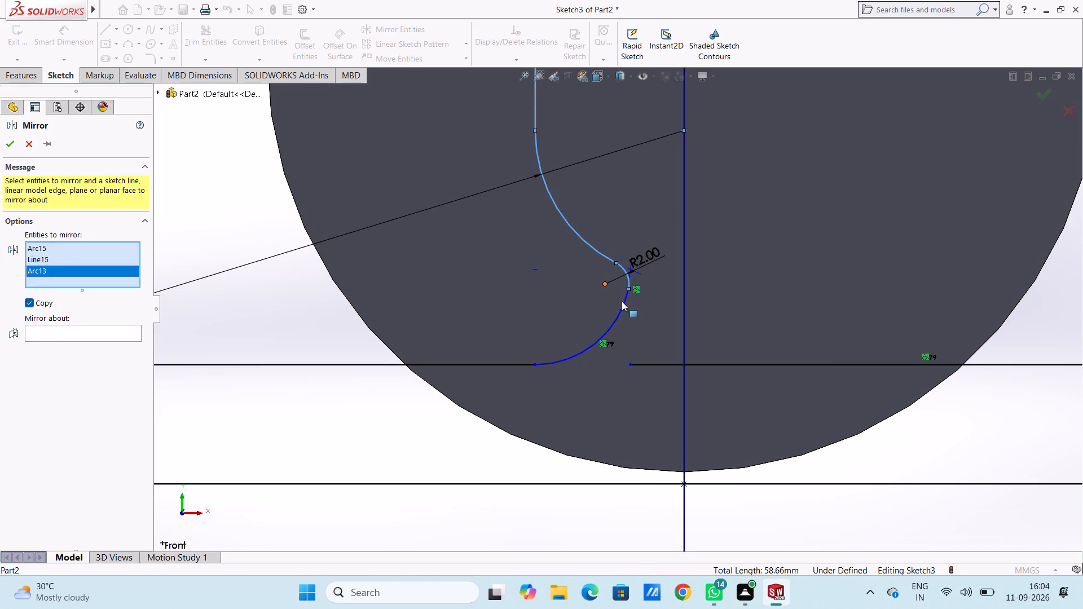
{"action": "left_click", "coordinate": [625, 305]}
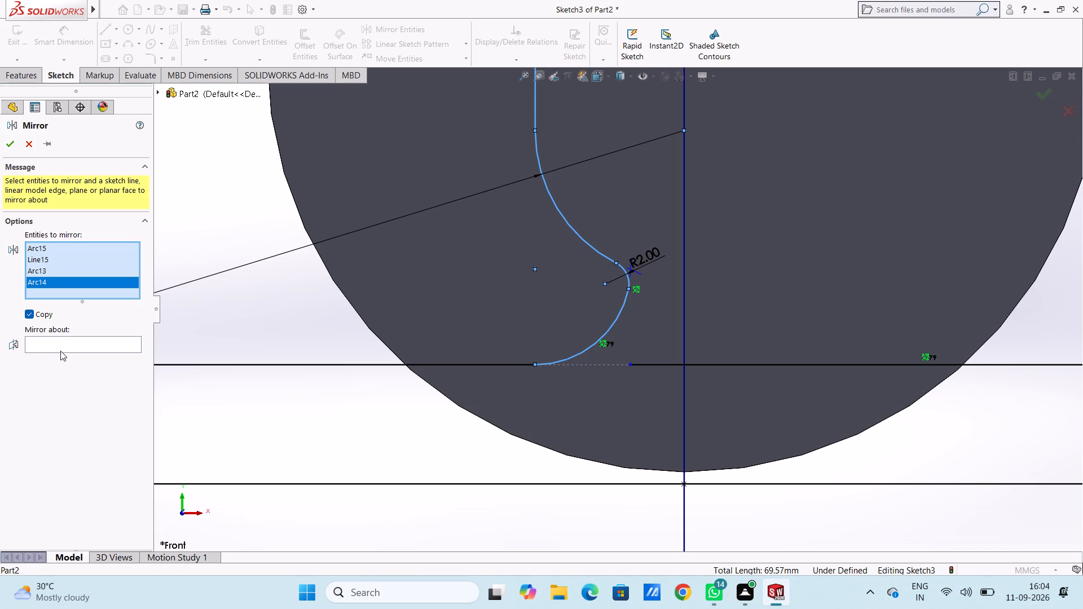
{"action": "left_click", "coordinate": [61, 342]}
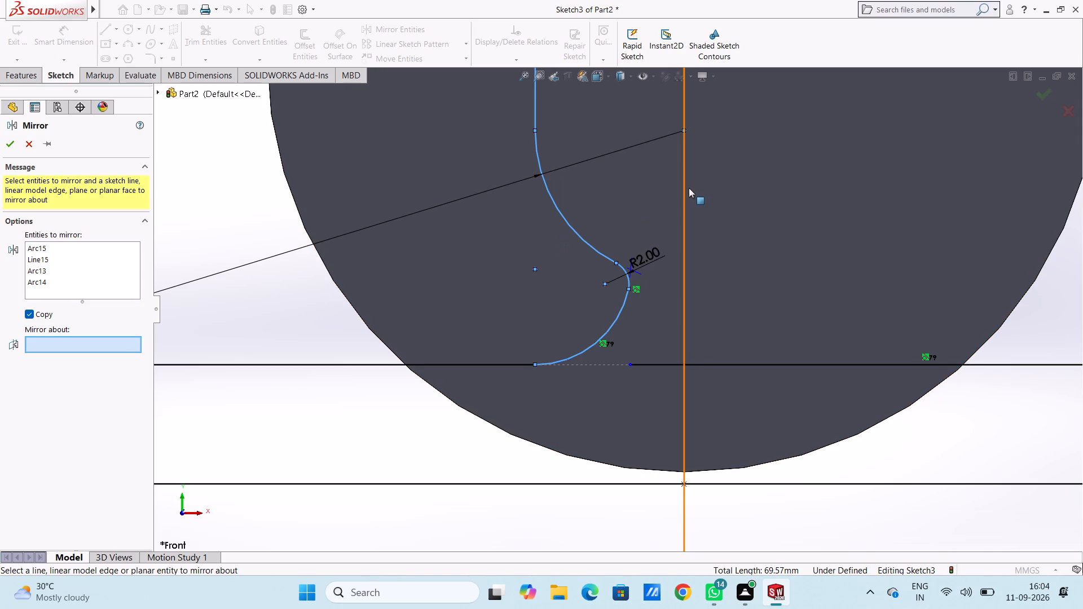
{"action": "left_click", "coordinate": [685, 189]}
{"action": "scroll", "coordinate": [685, 189], "scroll_direction": "up", "scroll_amount": 5, "text": "ctrl"}
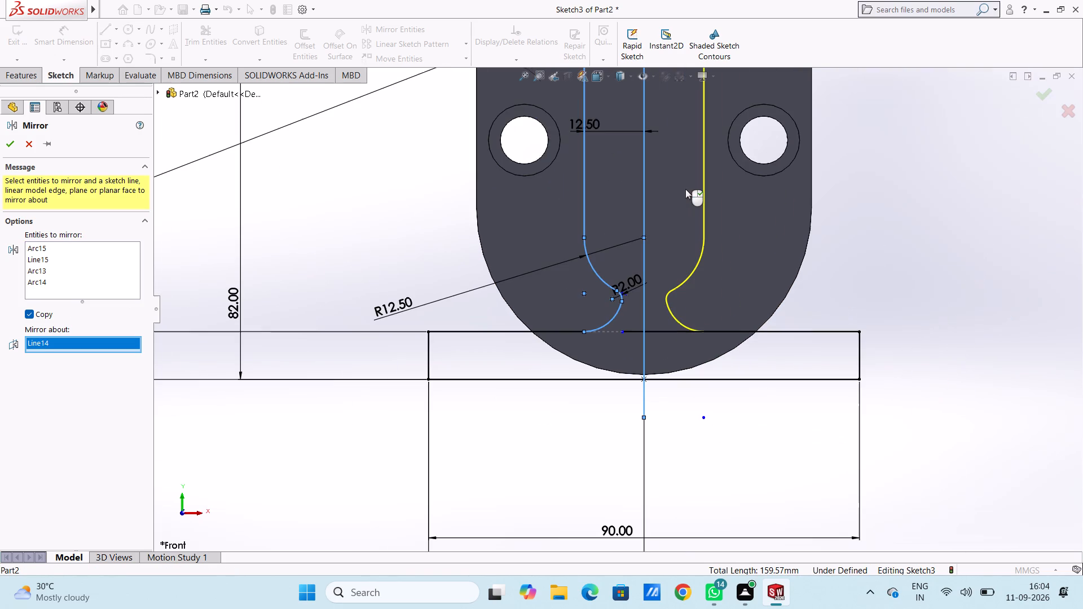
{"action": "scroll", "coordinate": [685, 189], "scroll_direction": "up", "scroll_amount": 2, "text": "ctrl"}
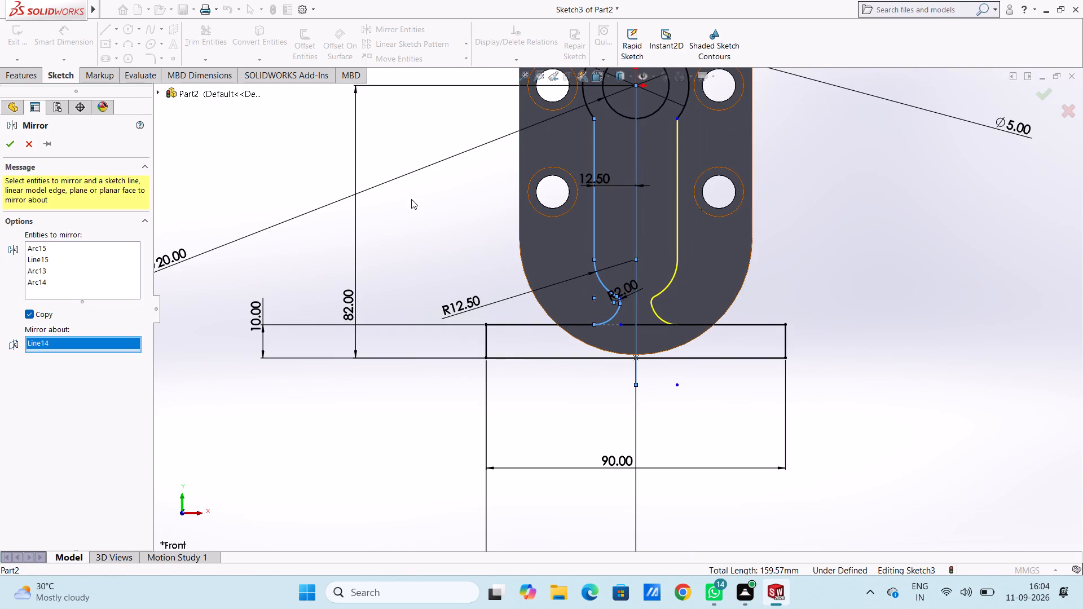
{"action": "left_click", "coordinate": [11, 149]}
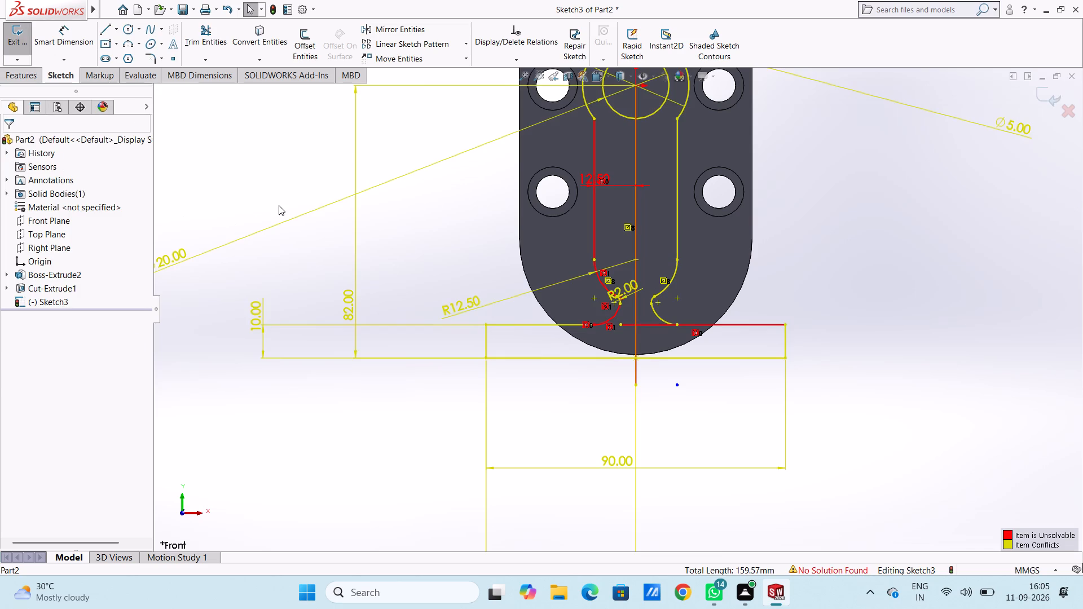
Delete the 12.5 mm offset dimension between the left stem line and the vertical centre line.
{"action": "left_click", "coordinate": [279, 205]}
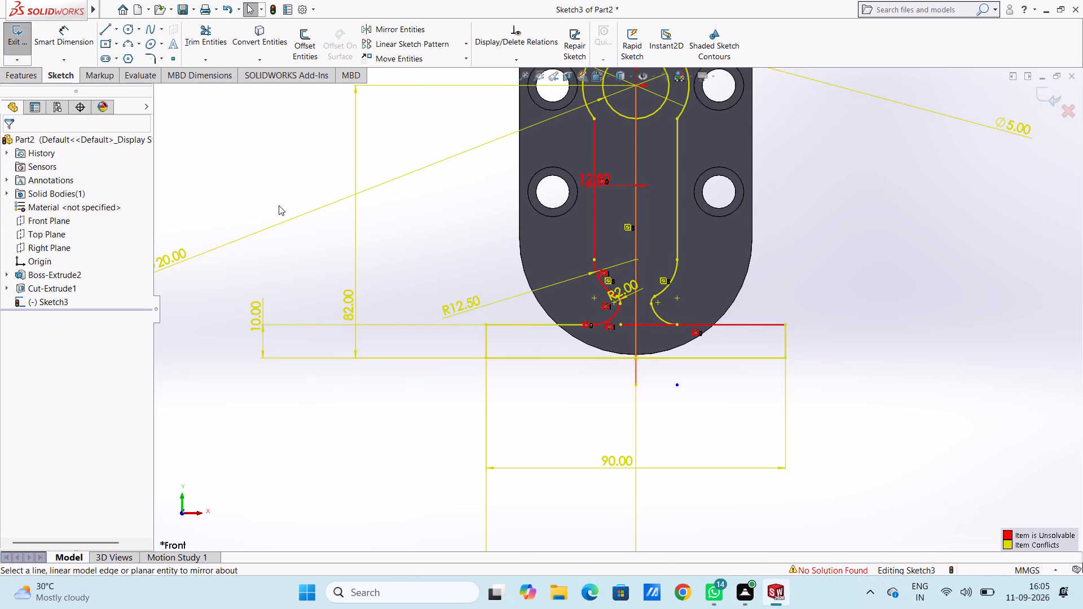
{"action": "left_click", "coordinate": [607, 182]}
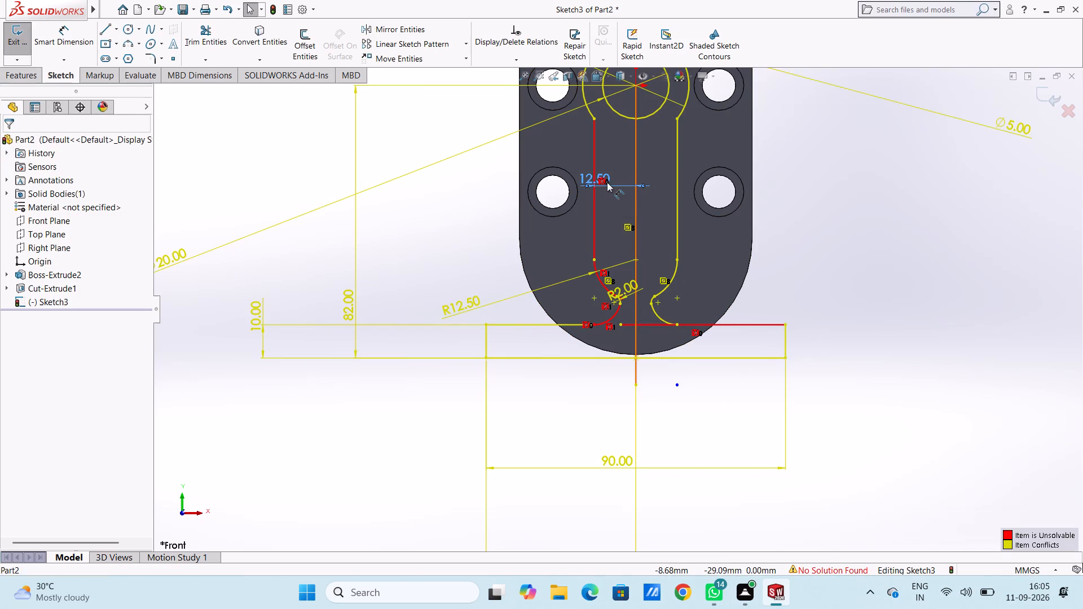
{"action": "key", "text": "Delete"}
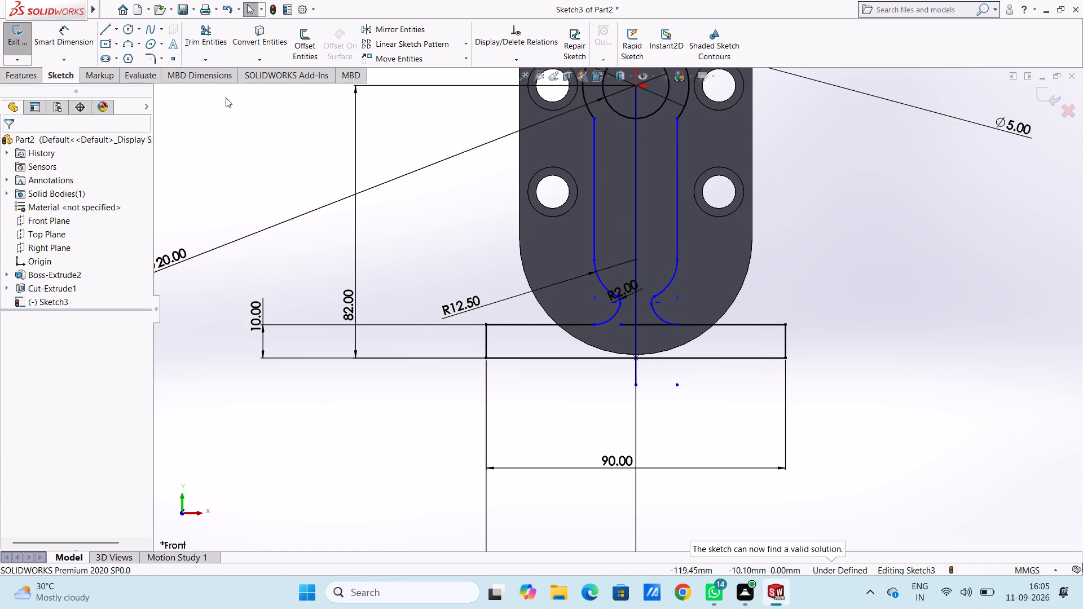
Trim the base's top edge between the two lower arcs, and the vertical centre line inside and below the base.
{"action": "left_click", "coordinate": [209, 43]}
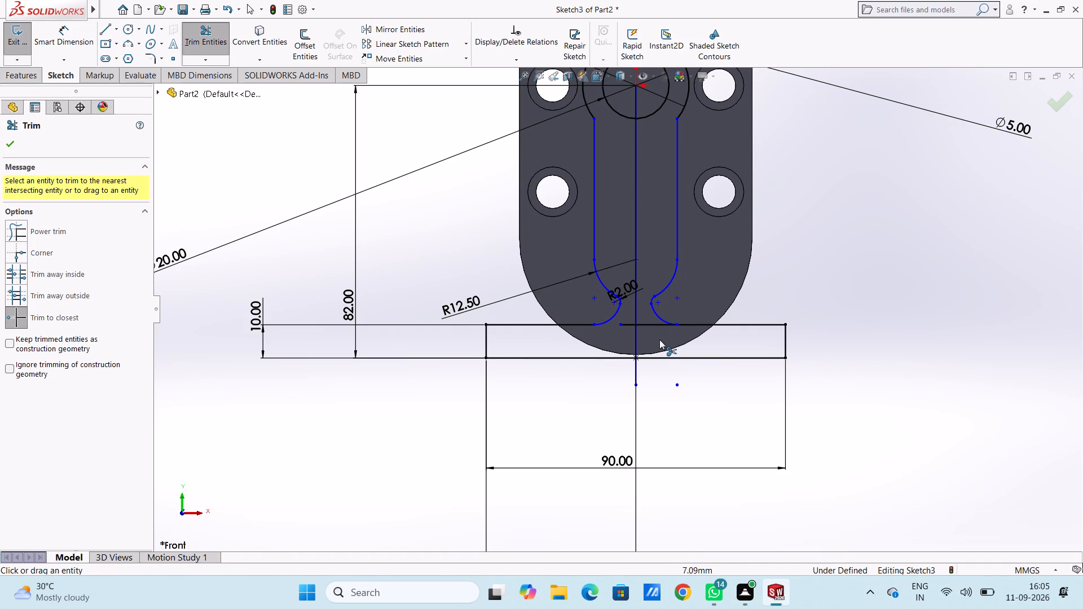
{"action": "left_click", "coordinate": [654, 323]}
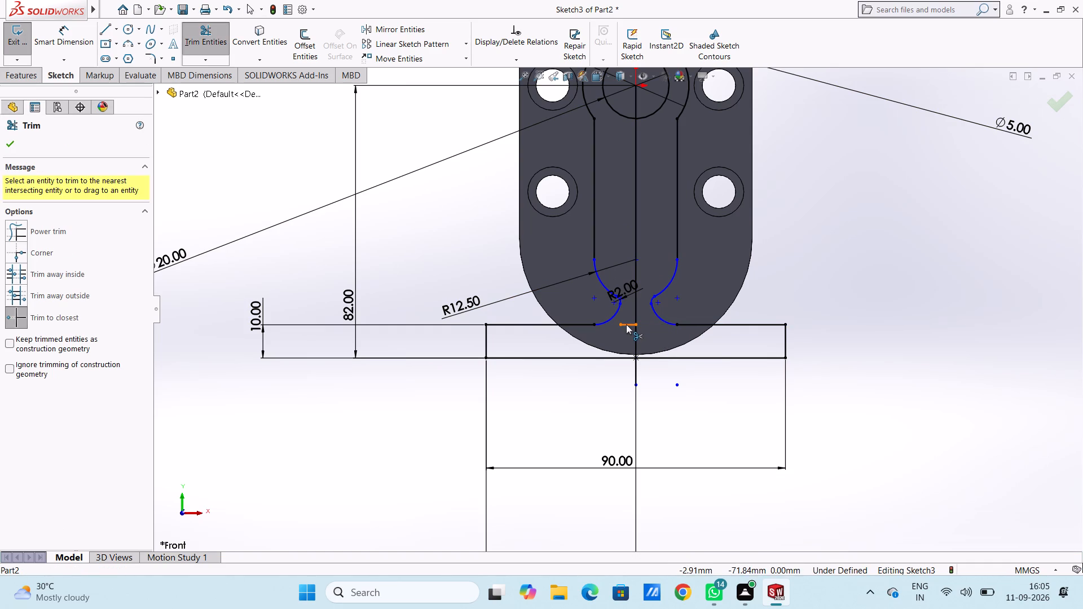
{"action": "left_click", "coordinate": [627, 324]}
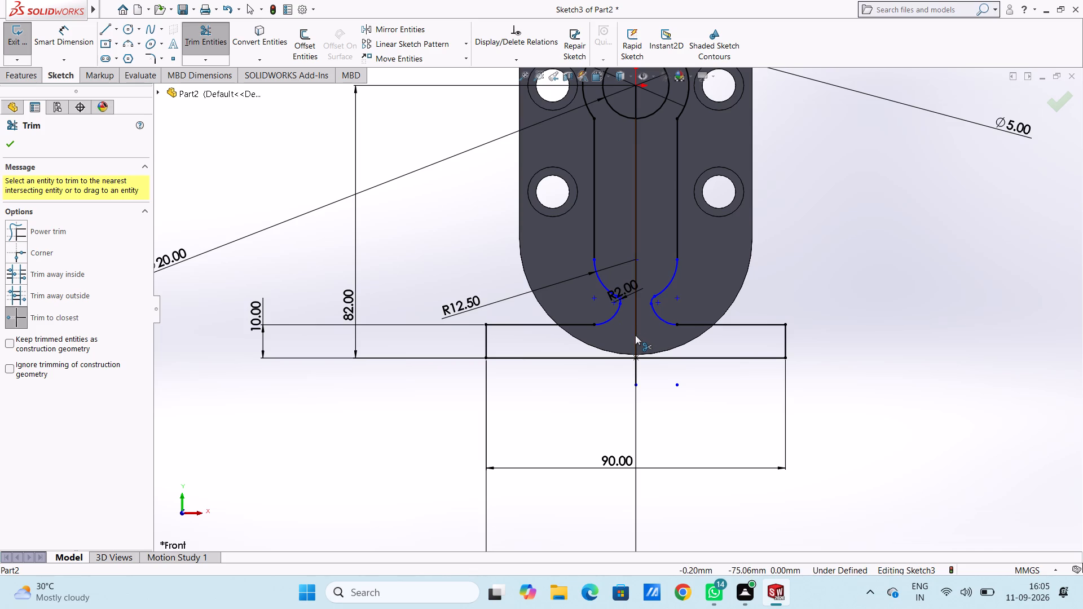
{"action": "left_click", "coordinate": [635, 335]}
{"action": "left_click", "coordinate": [636, 368]}
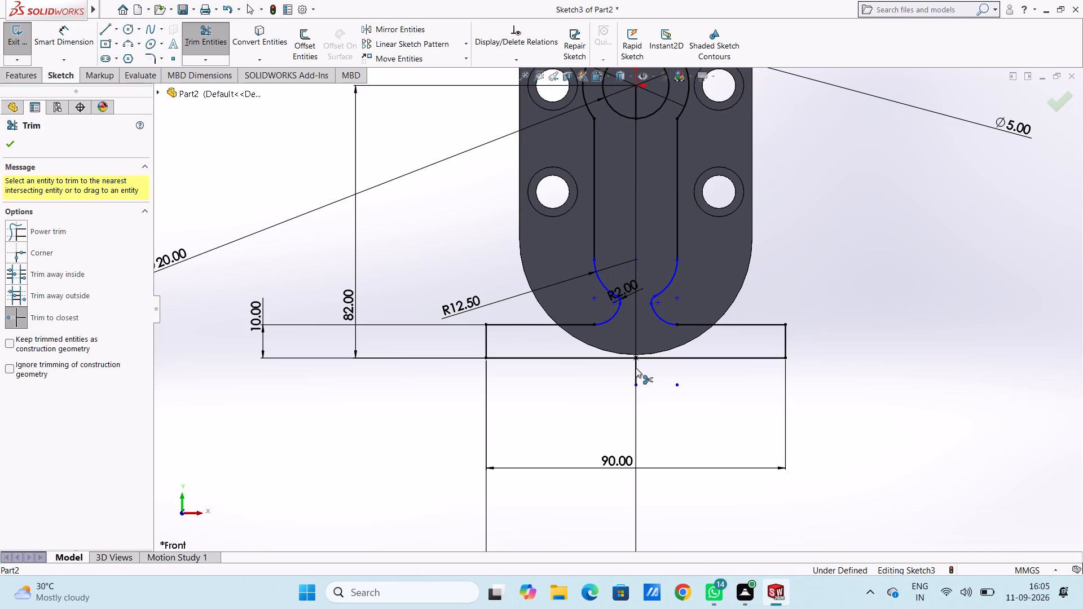
{"action": "scroll", "coordinate": [636, 368], "scroll_direction": "up", "scroll_amount": 2, "text": "ctrl"}
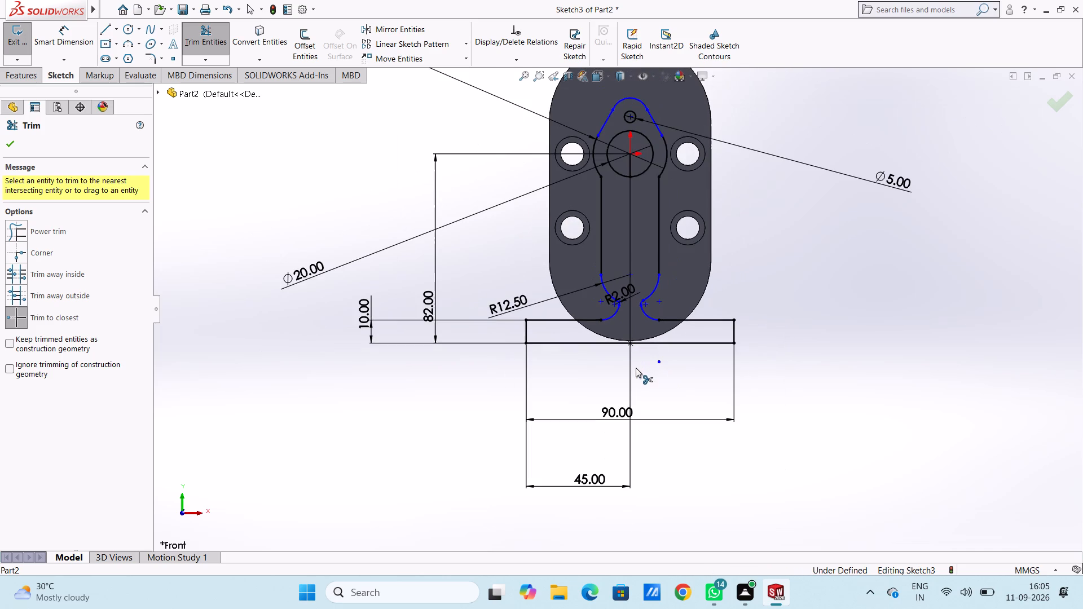
{"action": "key", "text": "Escape"}
{"action": "key", "text": "Escape"}
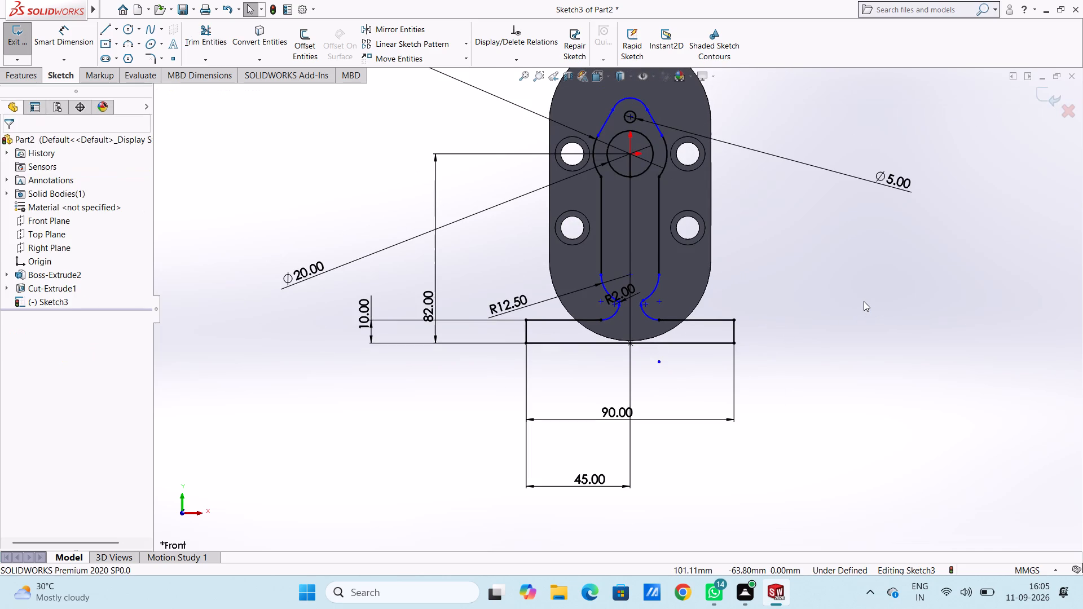
{"action": "key", "text": "Escape"}
Sketch a circle of 2.5 mm radius inside the stem, vertically aligned with the origin and about 19 mm below it.
{"action": "key", "text": "ctrl+7"}
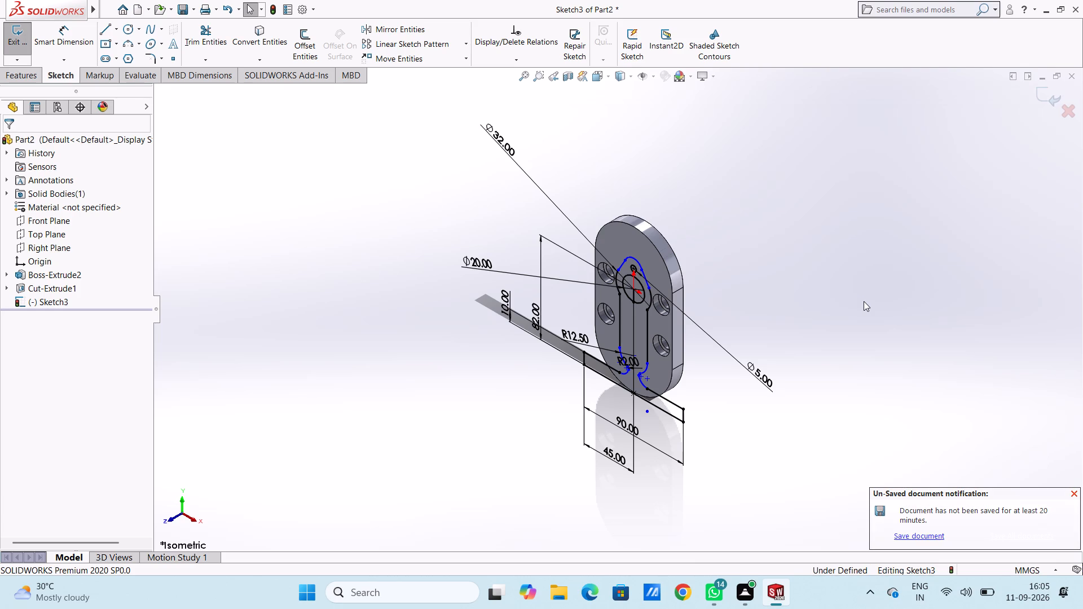
{"action": "key", "text": "ctrl+1"}
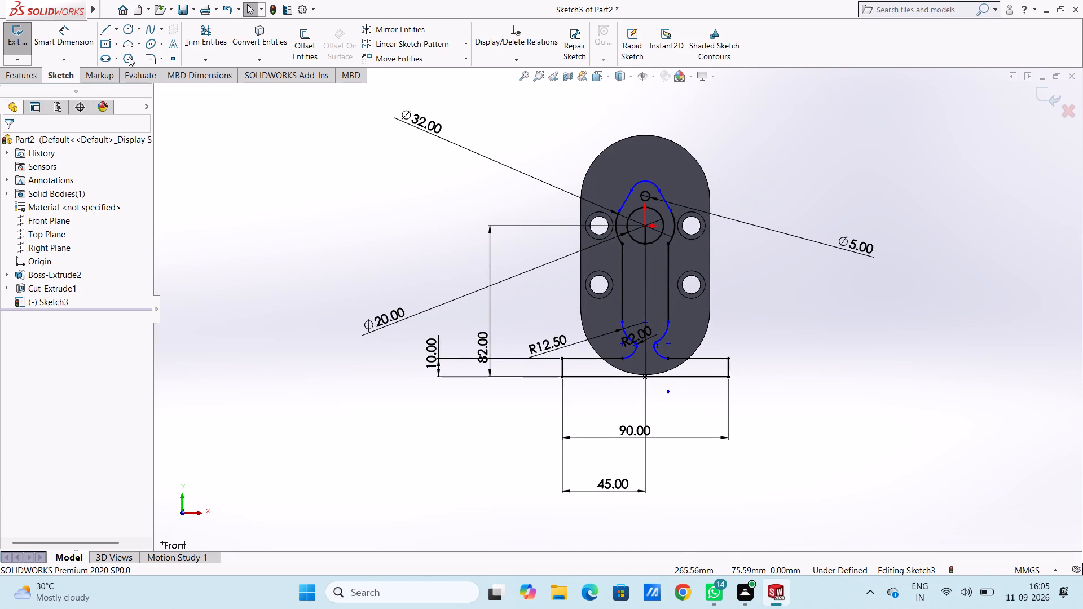
{"action": "left_click", "coordinate": [126, 29]}
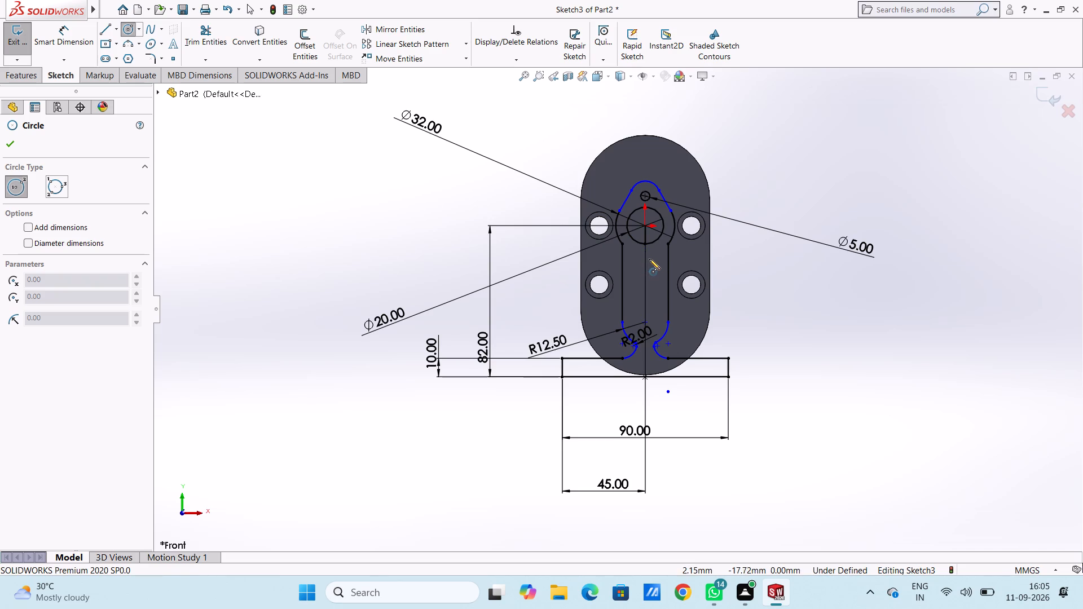
{"action": "left_click", "coordinate": [645, 261]}
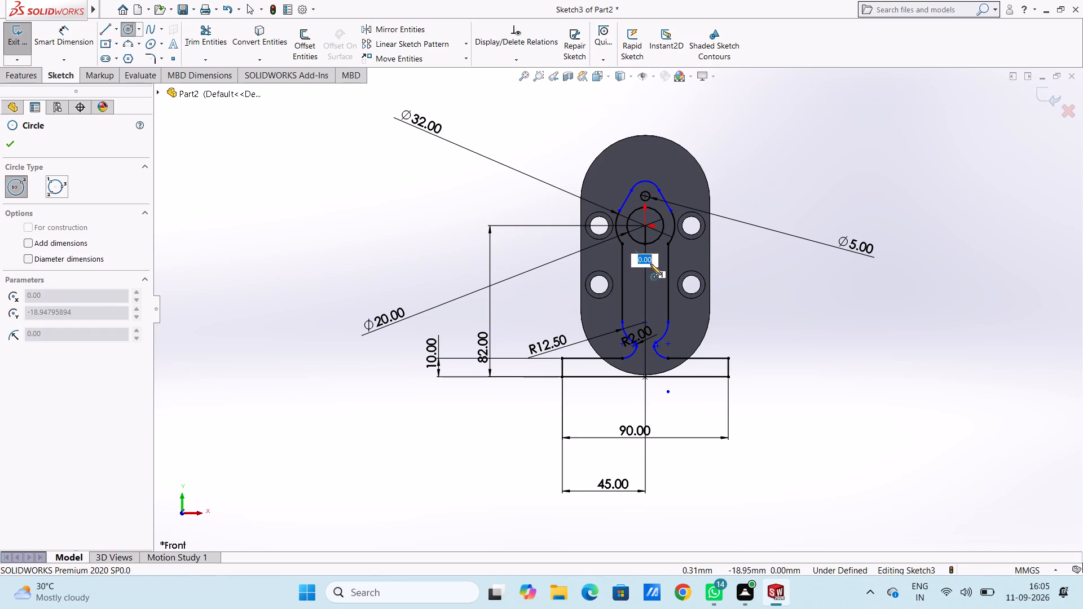
{"action": "type", "text": "2.5"}
{"action": "key", "text": "Return"}
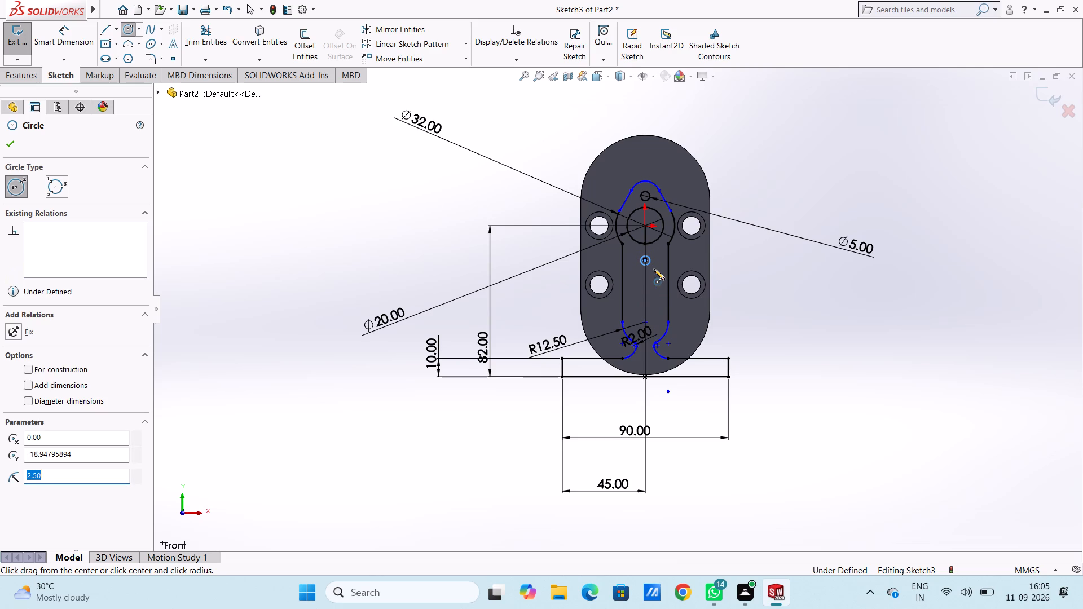
{"action": "key", "text": "Escape"}
{"action": "key", "text": "Escape"}
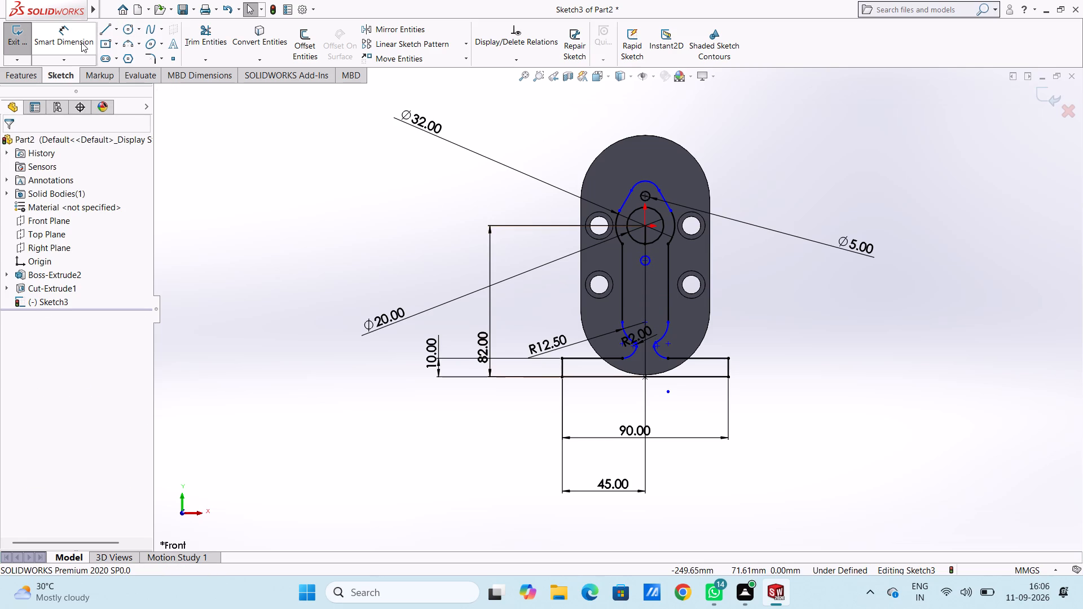
Dimension the vertical distance between the centres of the two small circles as 36 mm.
{"action": "left_click", "coordinate": [60, 33]}
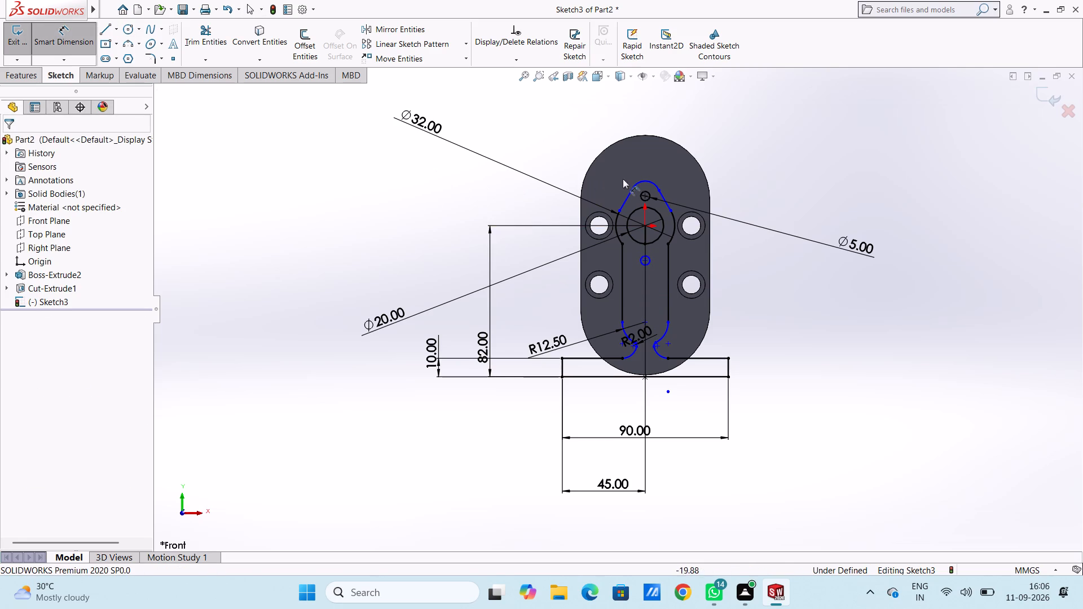
{"action": "left_click", "coordinate": [646, 196]}
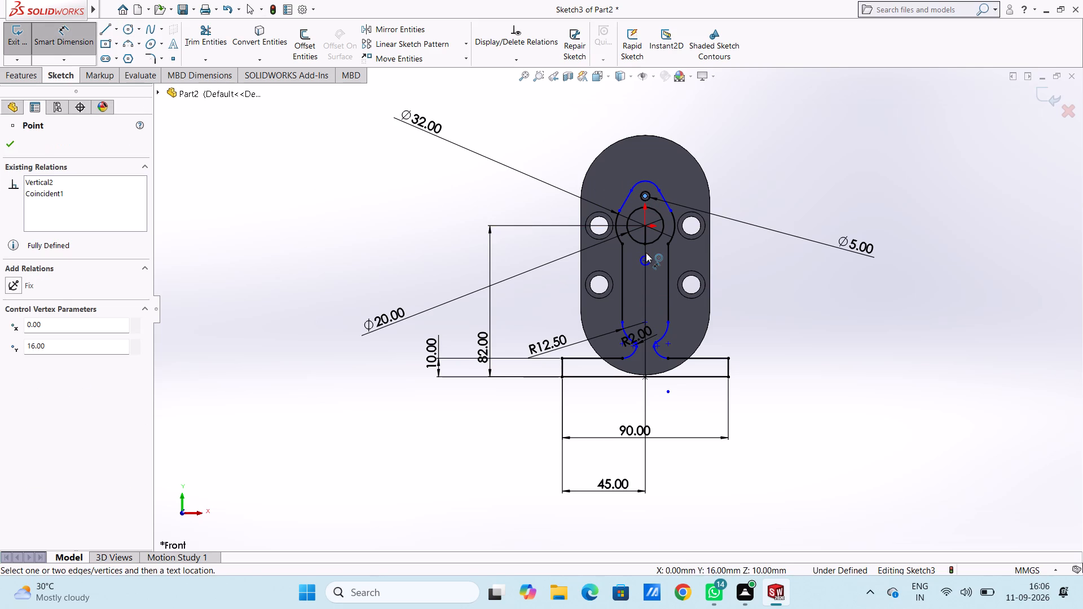
{"action": "left_click", "coordinate": [646, 260]}
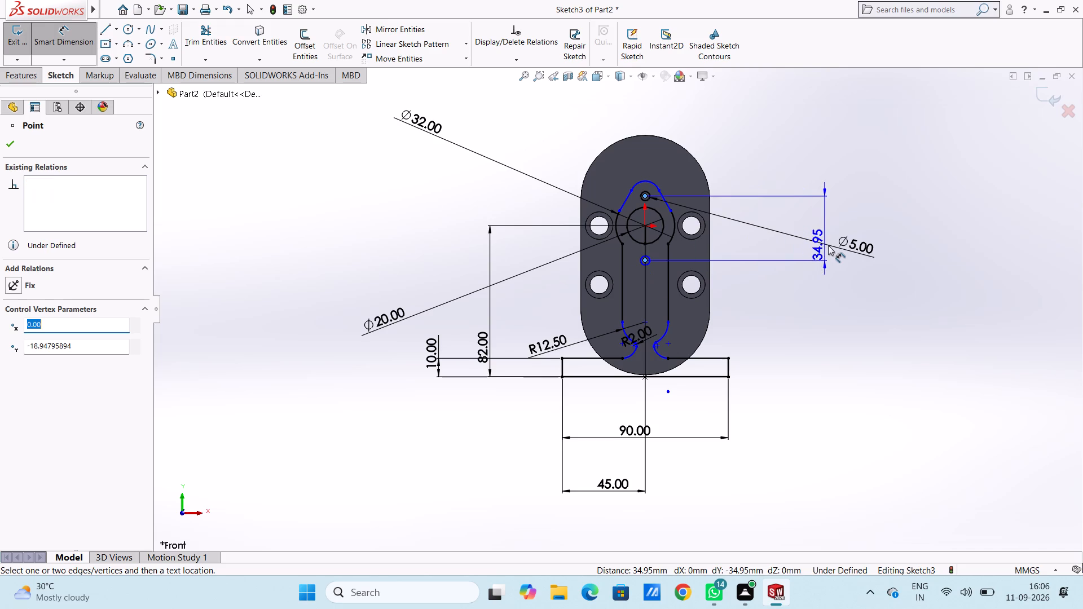
{"action": "left_click", "coordinate": [831, 249]}
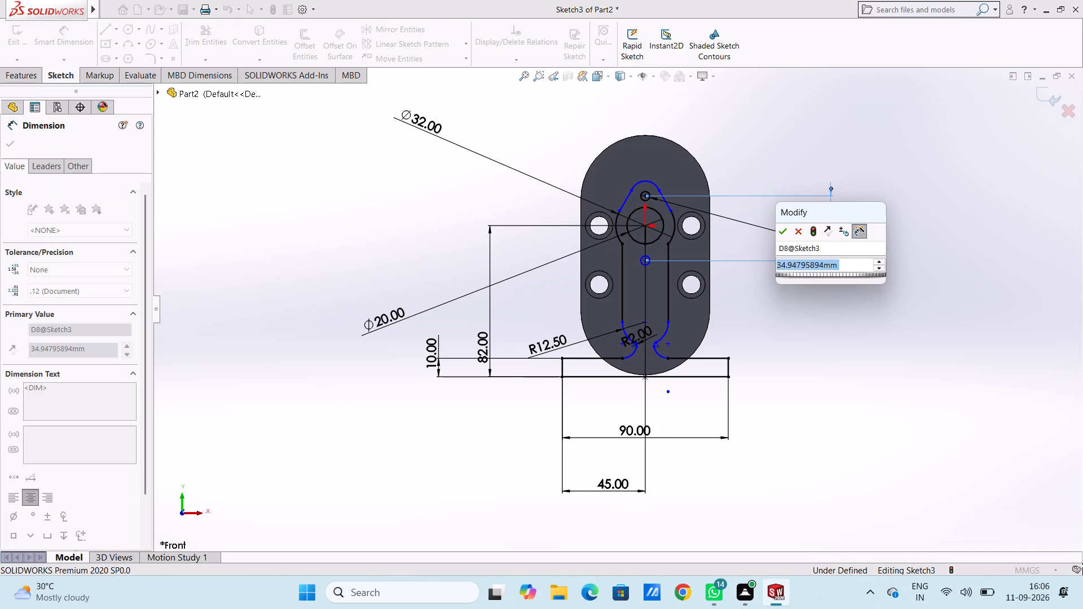
{"action": "type", "text": "36"}
{"action": "key", "text": "Return"}
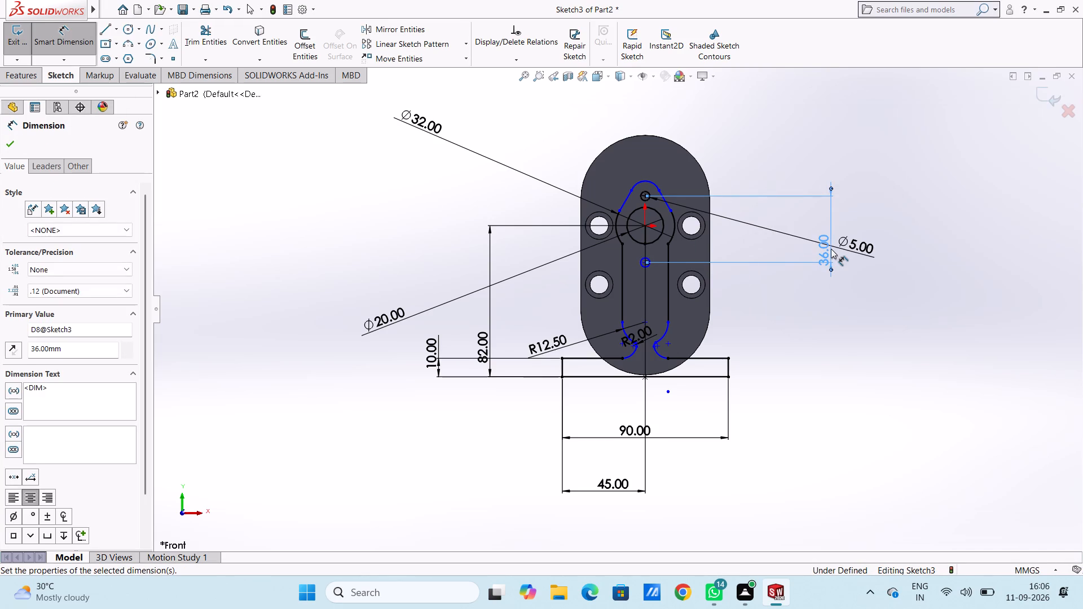
{"action": "left_click", "coordinate": [867, 299]}
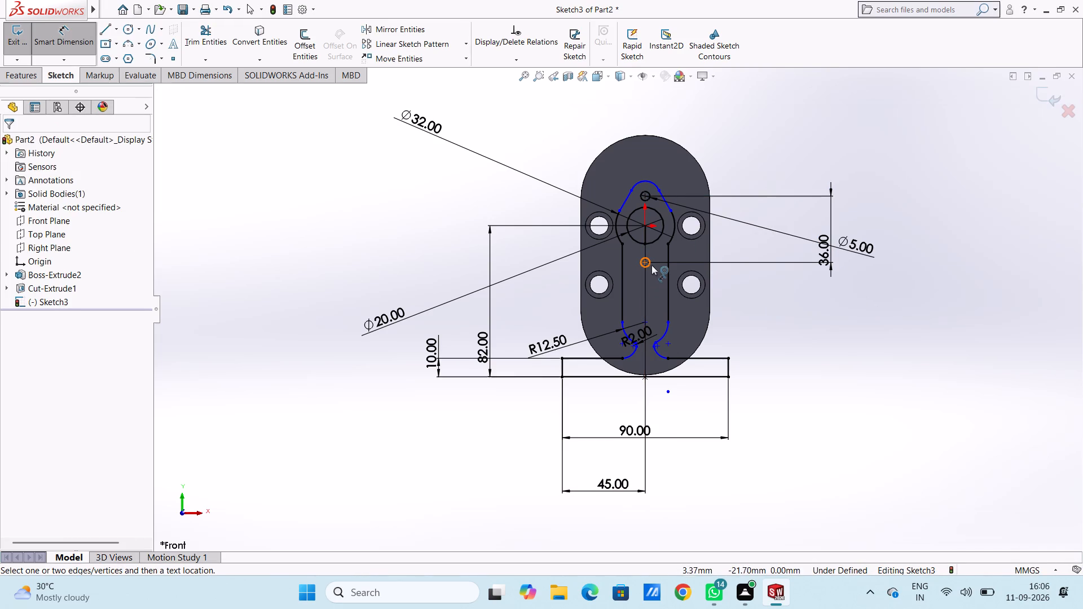
Dimension the lower small circle in the stem with a 5 mm diameter.
{"action": "left_click", "coordinate": [650, 266]}
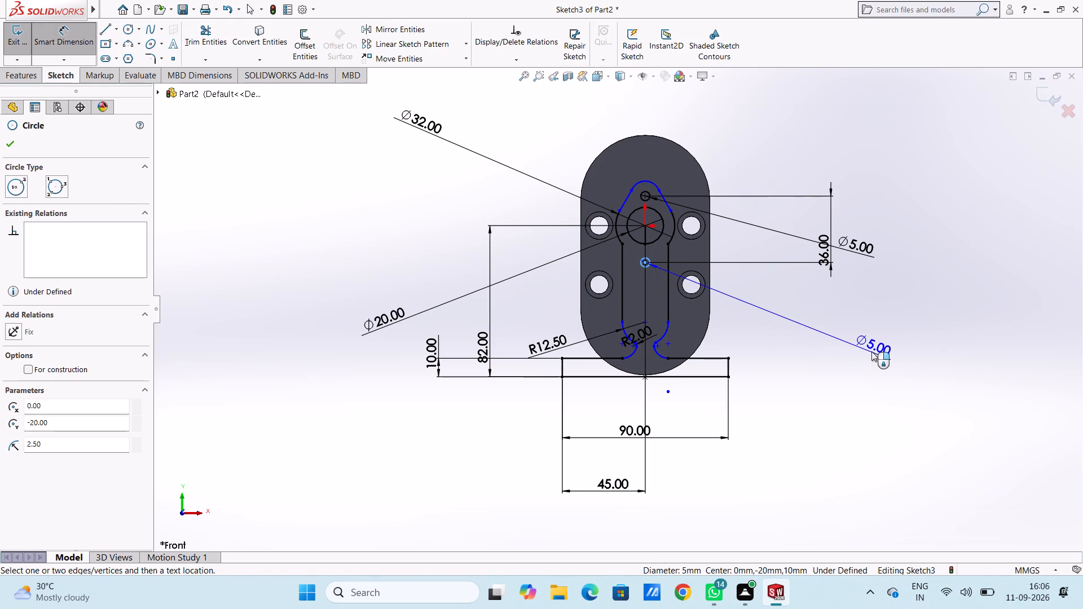
{"action": "left_click", "coordinate": [871, 351]}
{"action": "key", "text": "Return"}
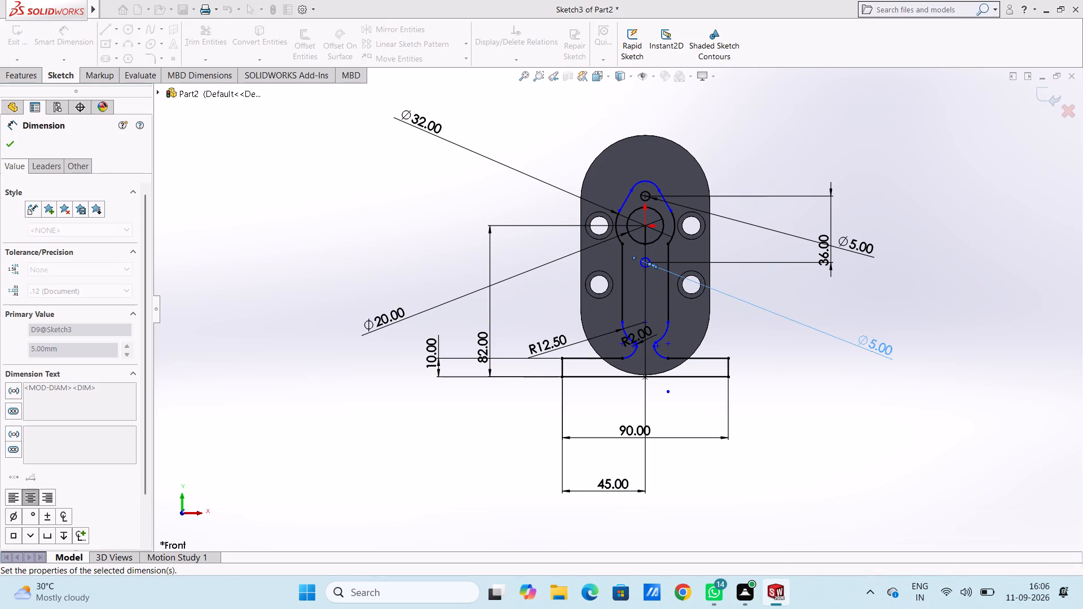
{"action": "key", "text": "Escape"}
{"action": "key", "text": "Escape"}
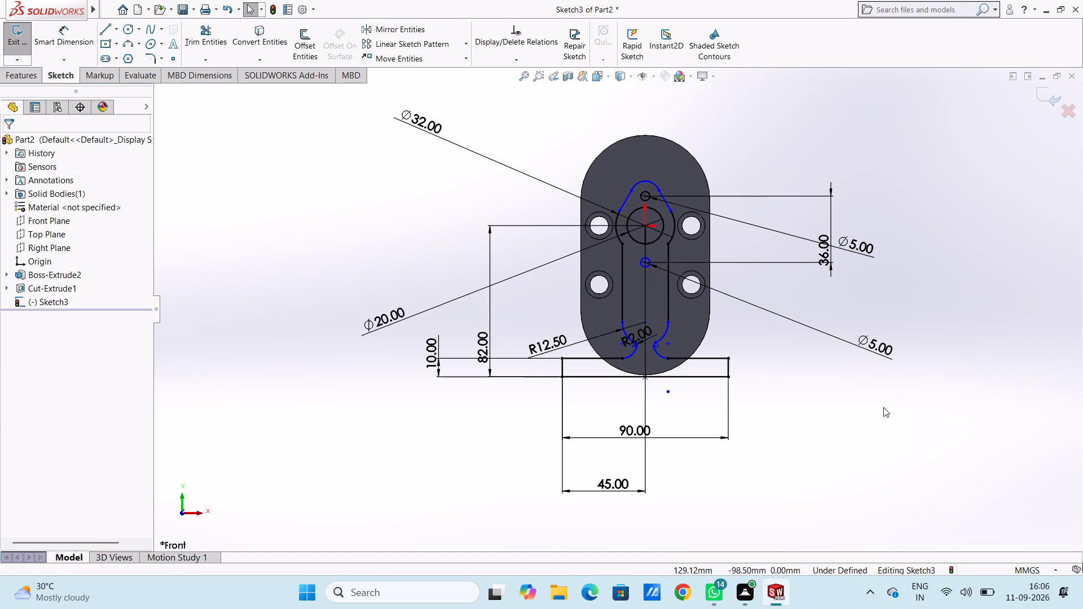
Extrude the stem and base regions of the sketch as a blind, merged boss 50 mm deep.
{"action": "key", "text": "ctrl+7"}
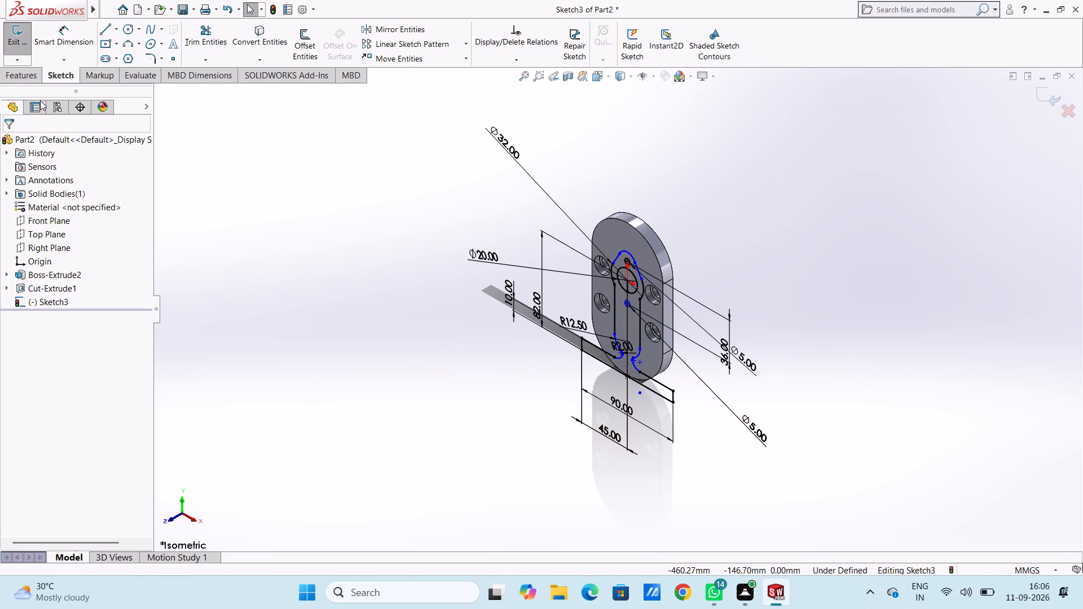
{"action": "left_click", "coordinate": [34, 73]}
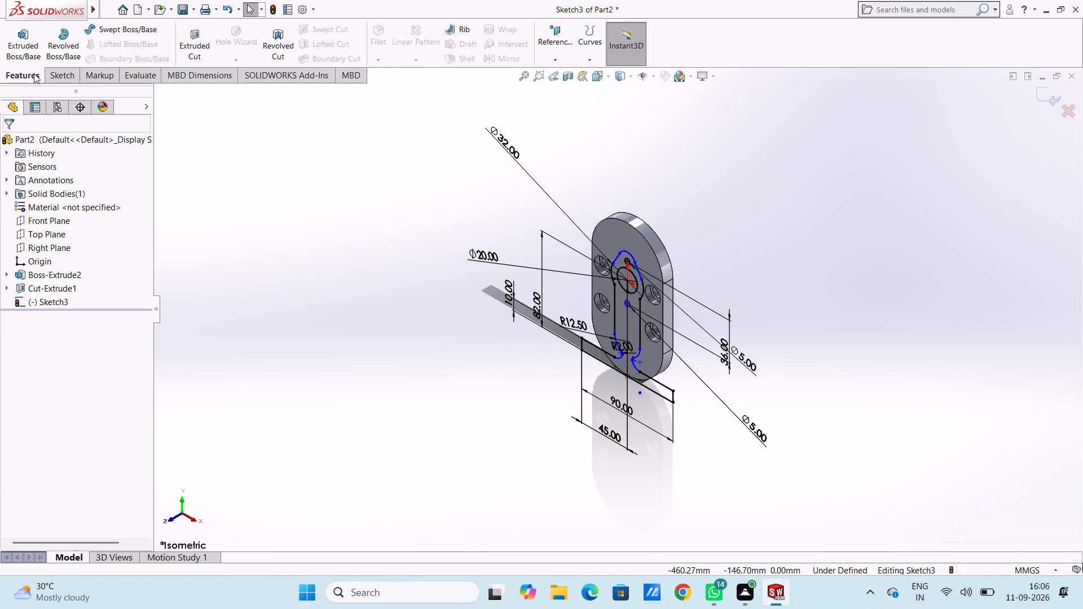
{"action": "left_click", "coordinate": [19, 44]}
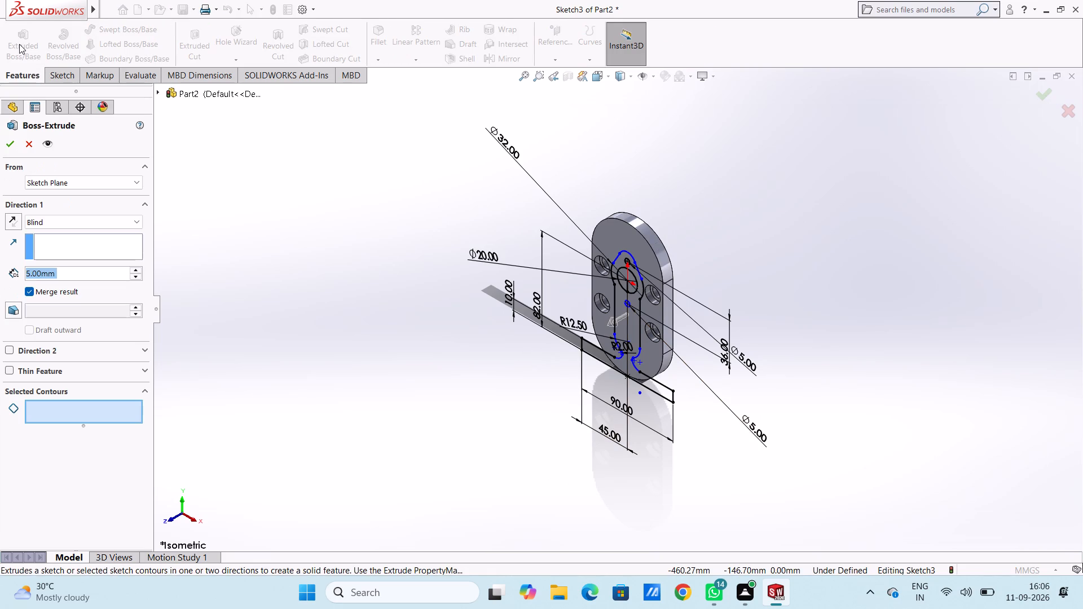
{"action": "left_click", "coordinate": [622, 300]}
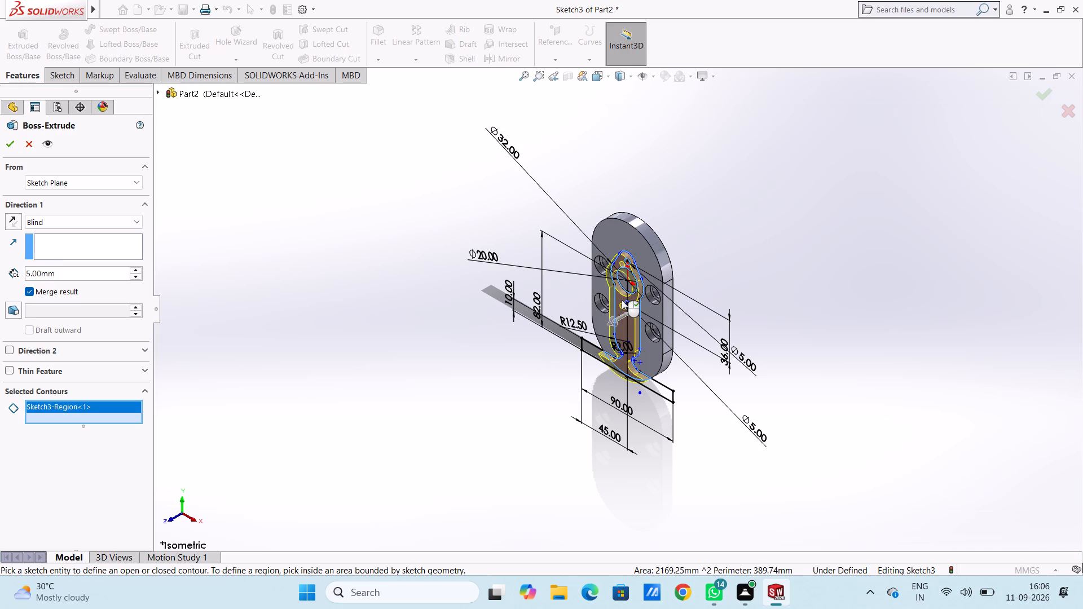
{"action": "left_click", "coordinate": [660, 387]}
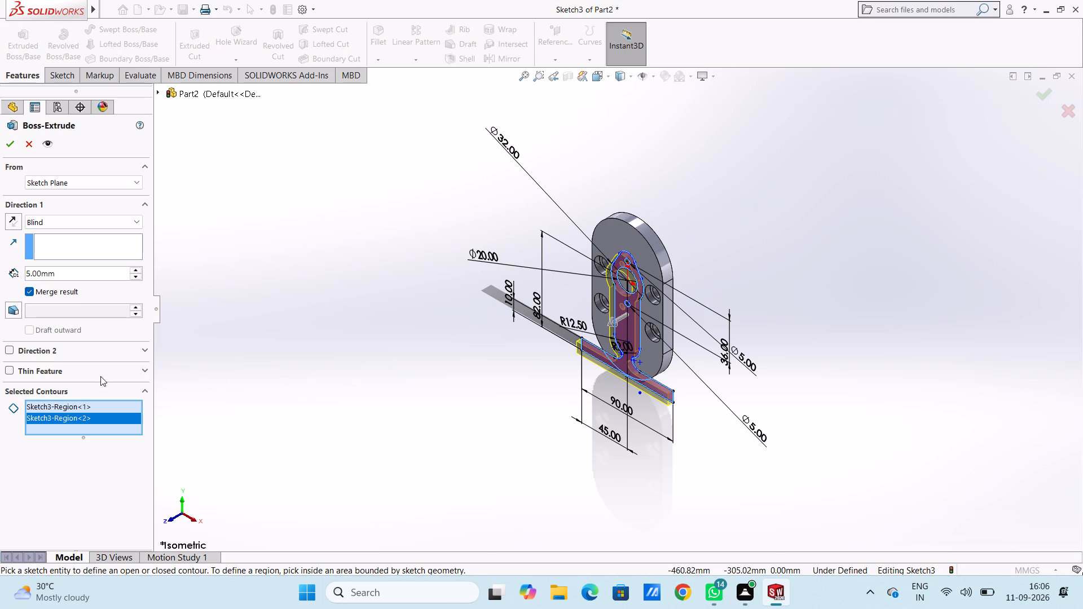
{"action": "double_click", "coordinate": [98, 271]}
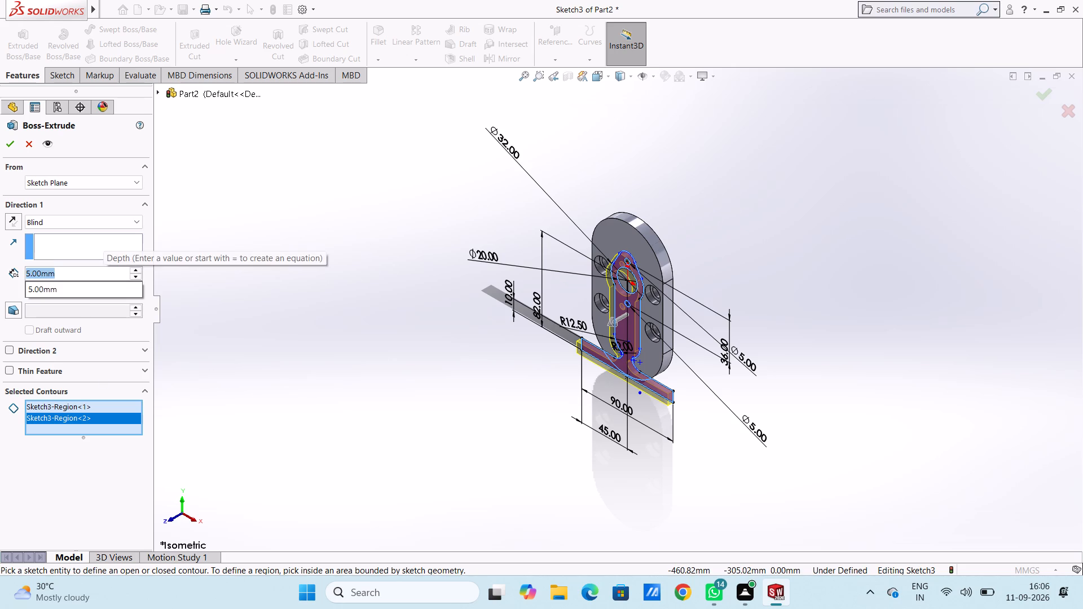
{"action": "type", "text": "60"}
{"action": "key", "text": "Return"}
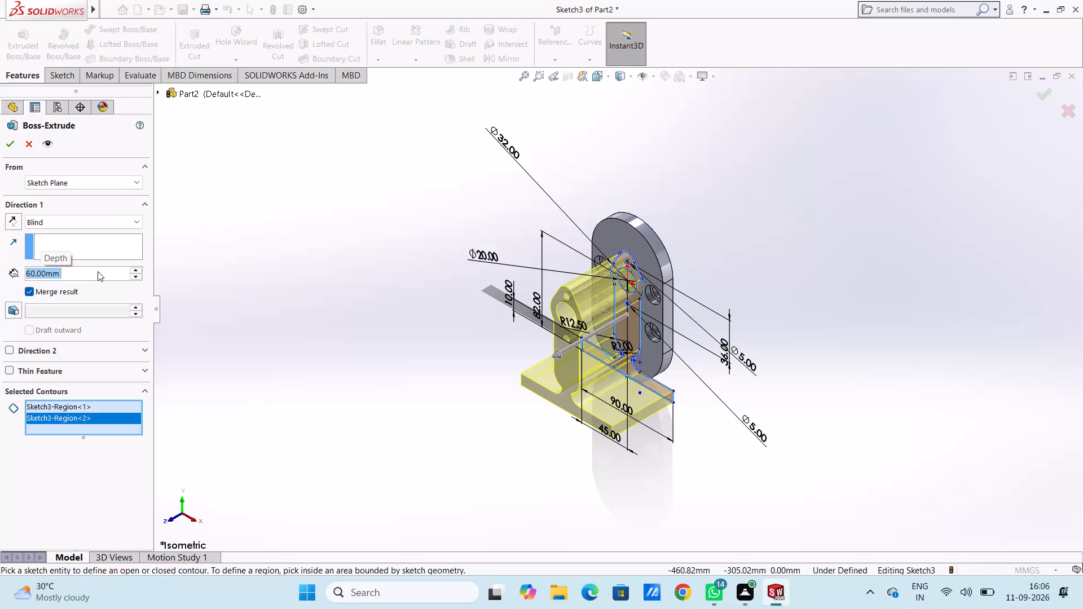
{"action": "type", "text": "50"}
{"action": "key", "text": "Return"}
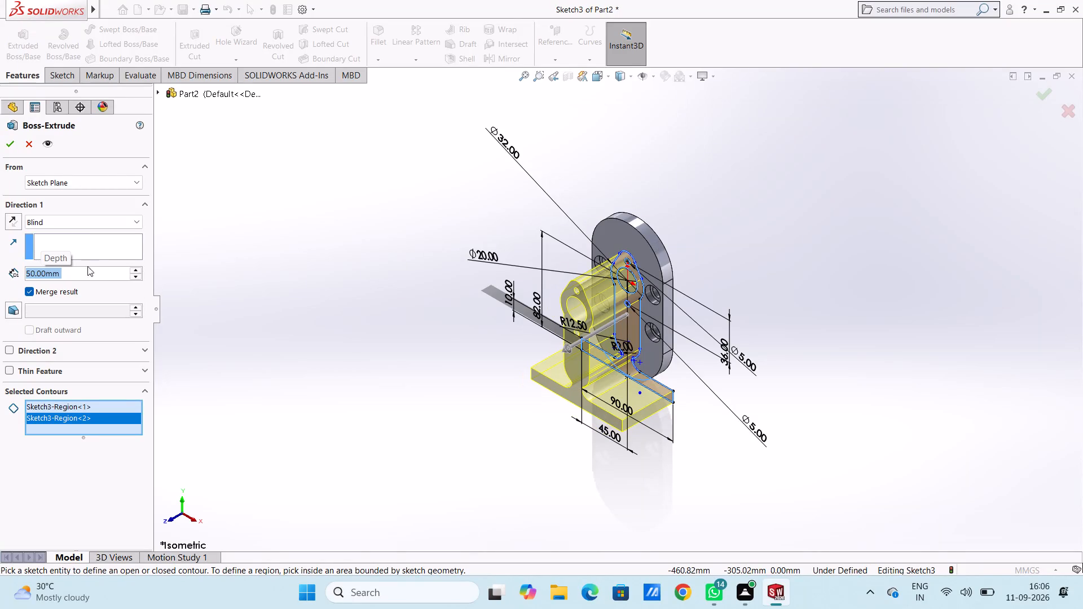
{"action": "left_click", "coordinate": [9, 147]}
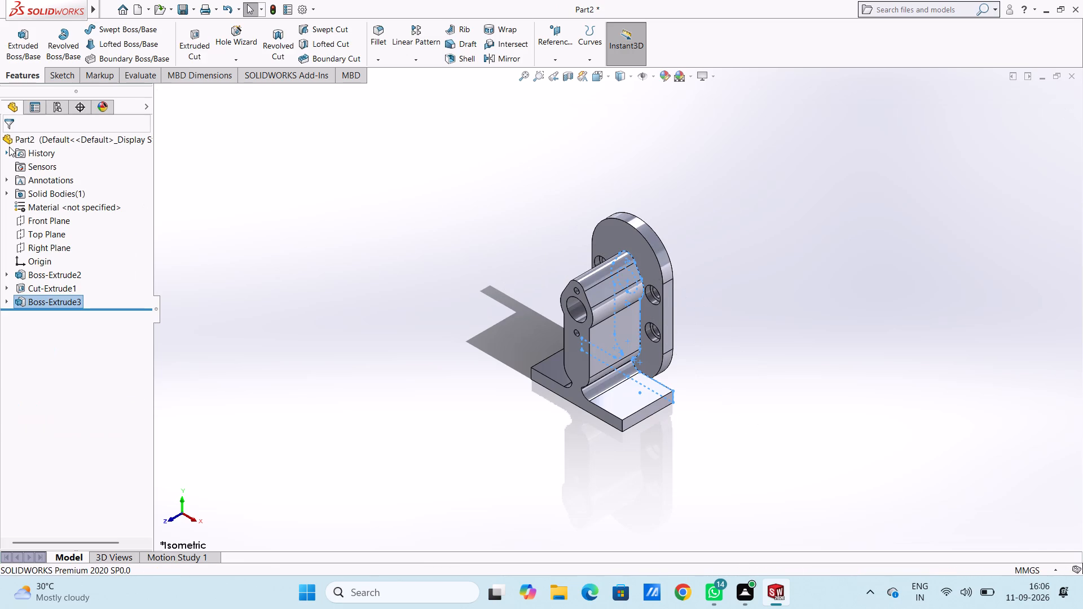
{"action": "left_click", "coordinate": [306, 238]}
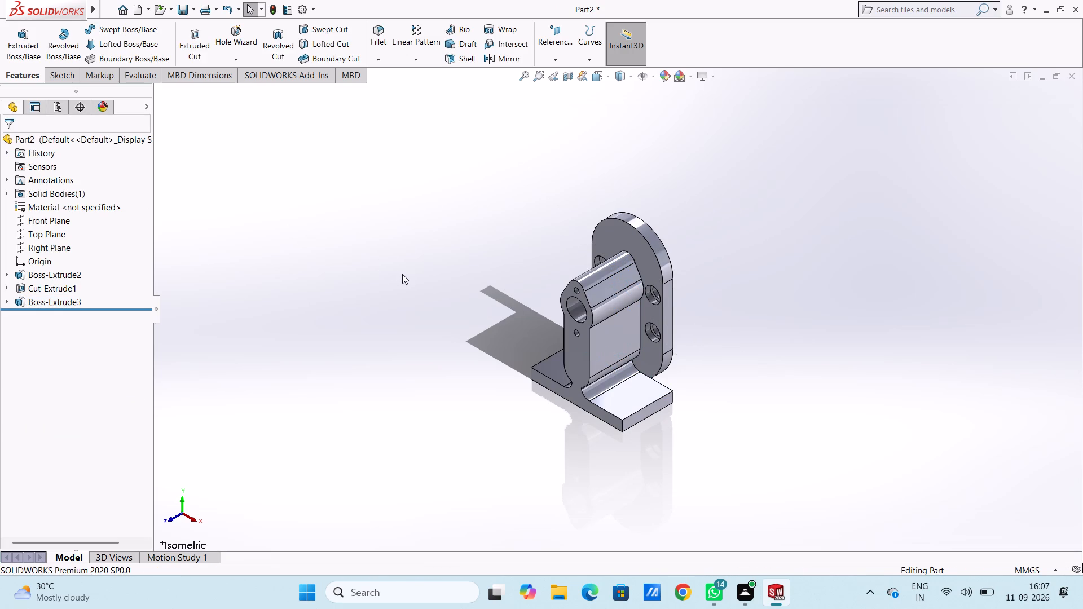
On the plate face visible through the bore, sketch a circle of 10 mm radius centred on the origin, matching the bore's edge.
{"action": "key", "text": "ctrl+1"}
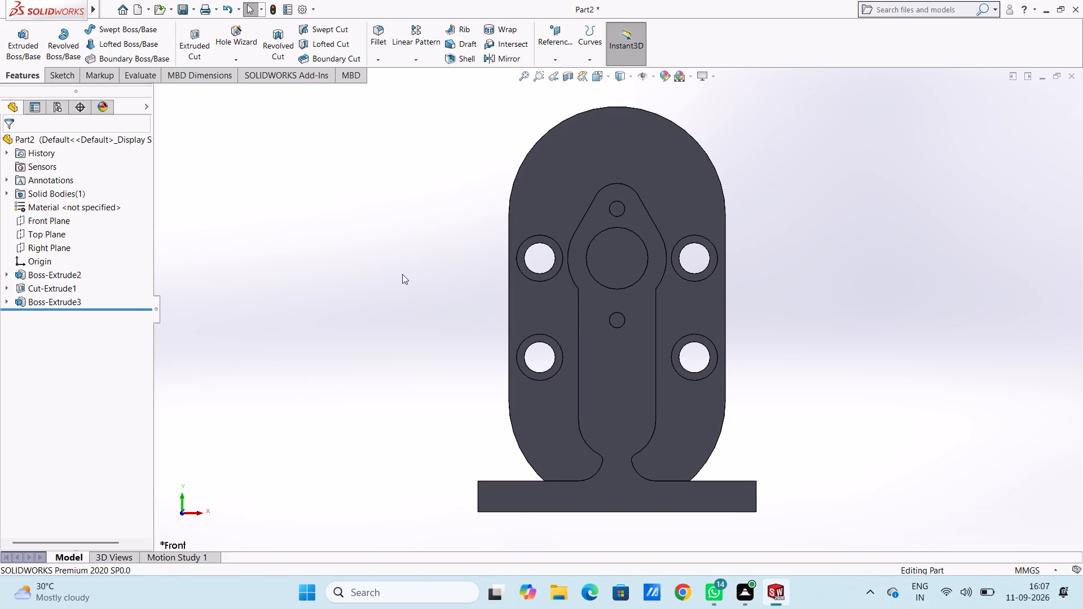
{"action": "left_click", "coordinate": [623, 266]}
{"action": "left_click", "coordinate": [671, 231]}
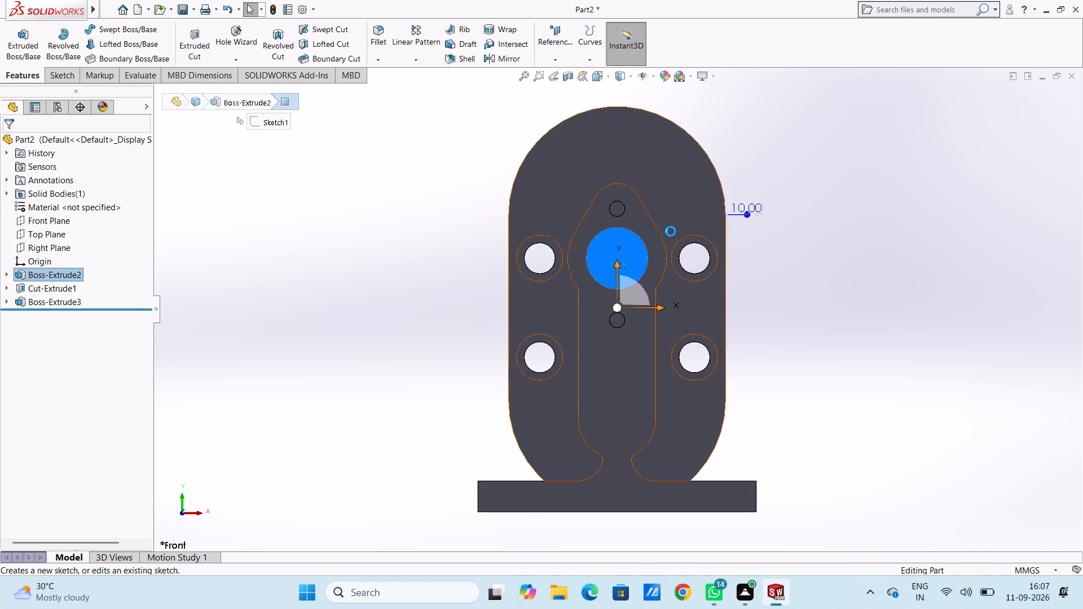
{"action": "left_click", "coordinate": [323, 253]}
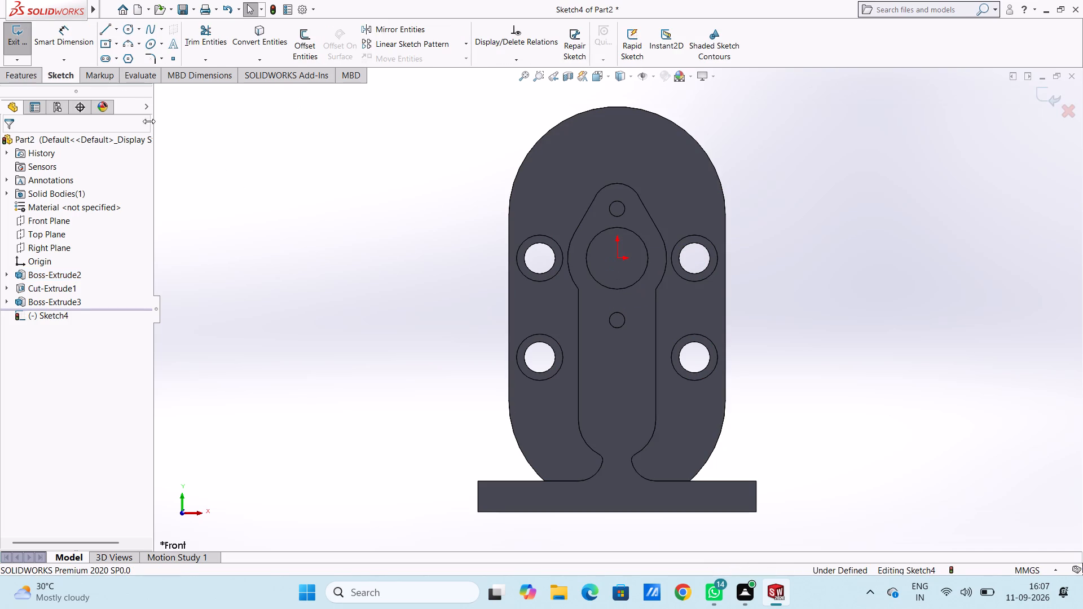
{"action": "left_click", "coordinate": [129, 28]}
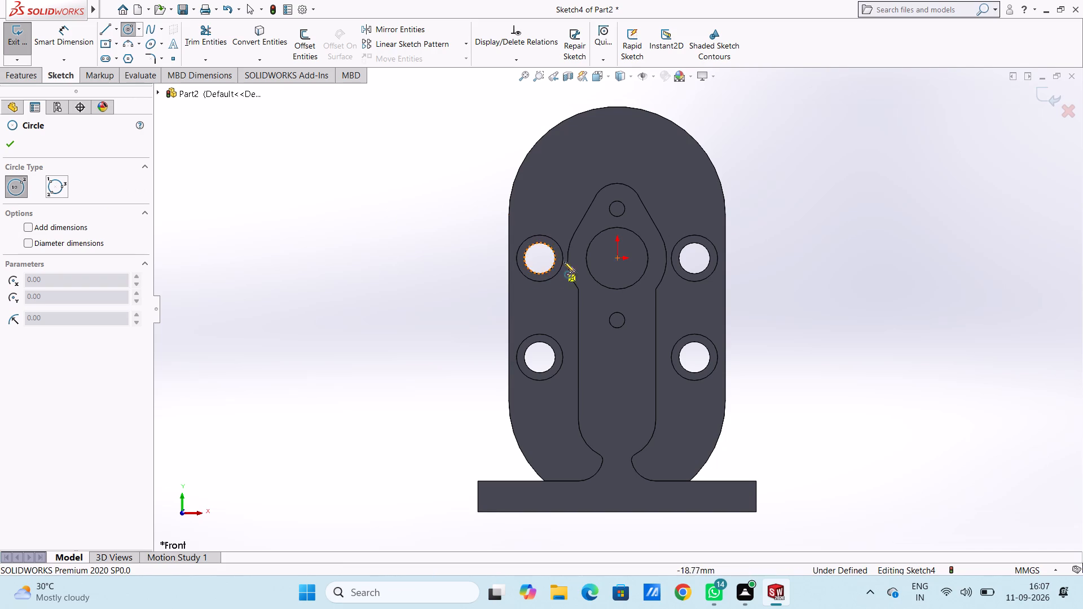
{"action": "left_click", "coordinate": [618, 260]}
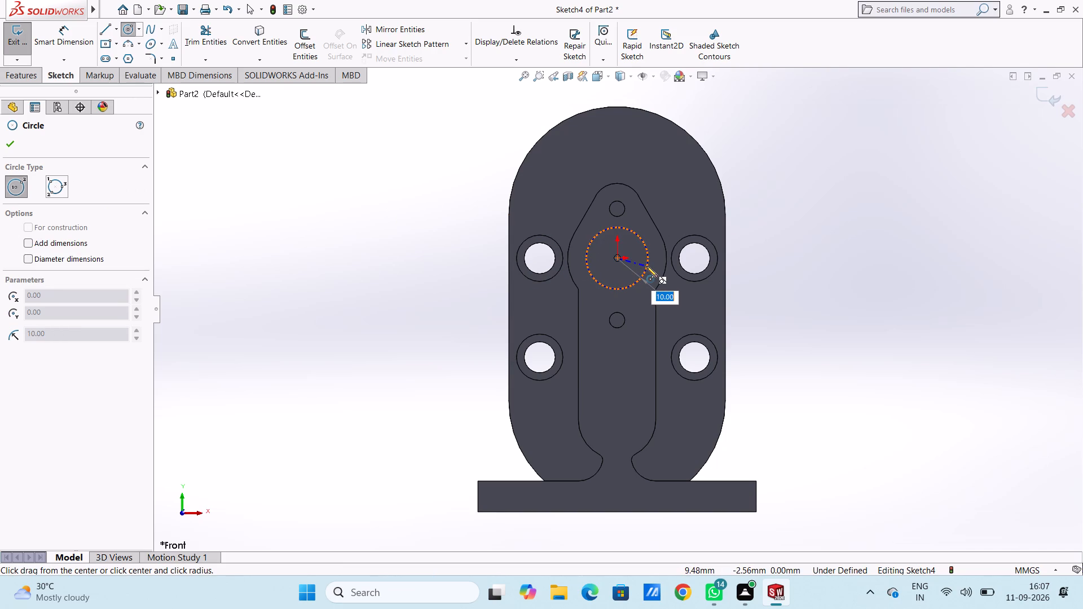
{"action": "left_click", "coordinate": [646, 266]}
{"action": "key", "text": "Escape"}
{"action": "key", "text": "Escape"}
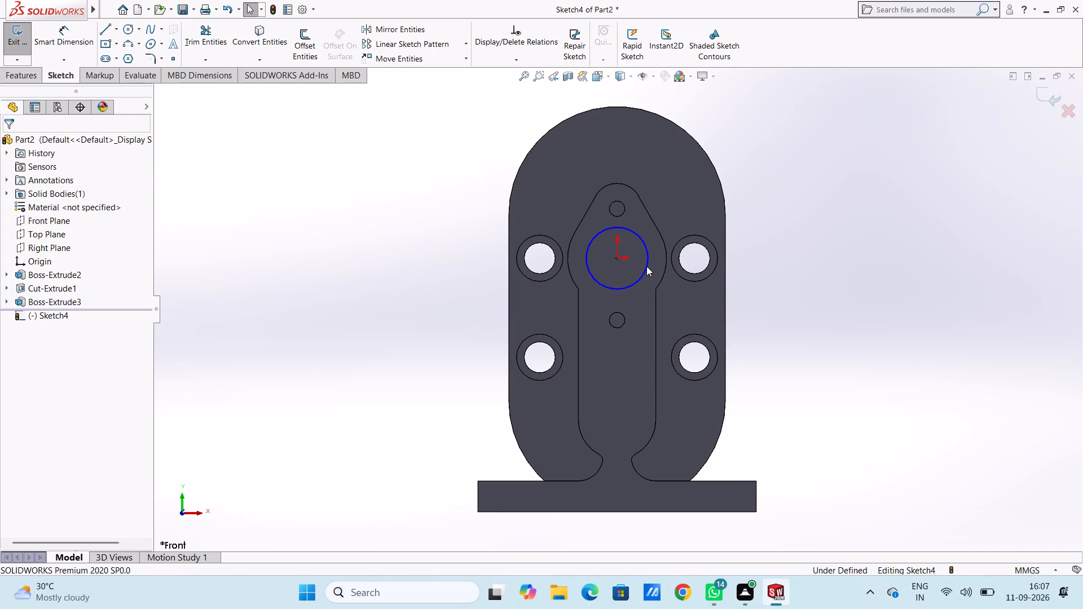
{"action": "key", "text": "Escape"}
Cut the bore circle through the plate with a blind Extruded Cut 50 mm deep.
{"action": "key", "text": "ctrl+7"}
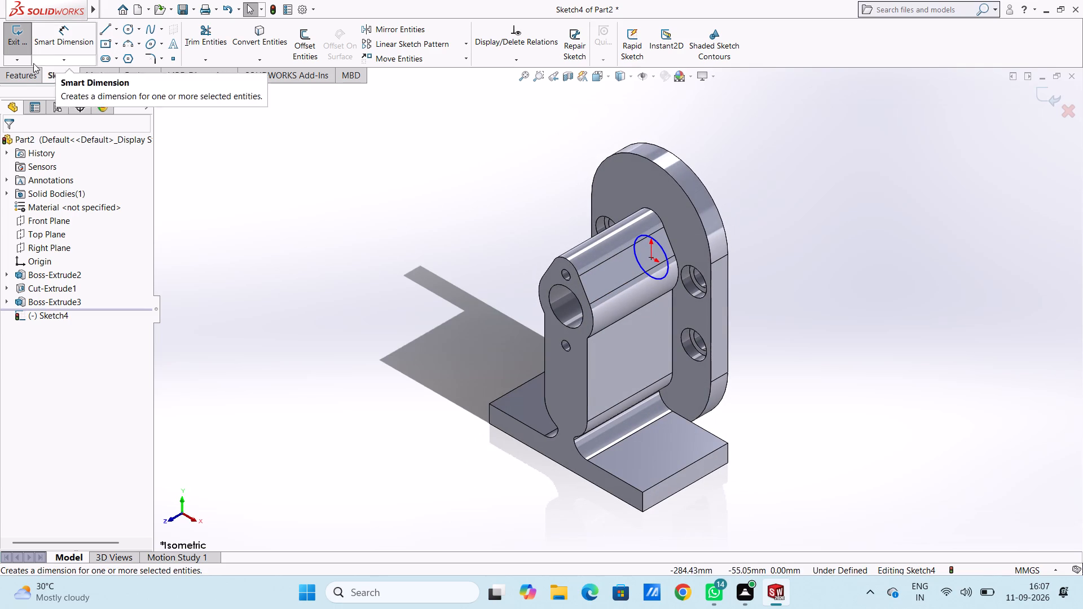
{"action": "left_click", "coordinate": [20, 81]}
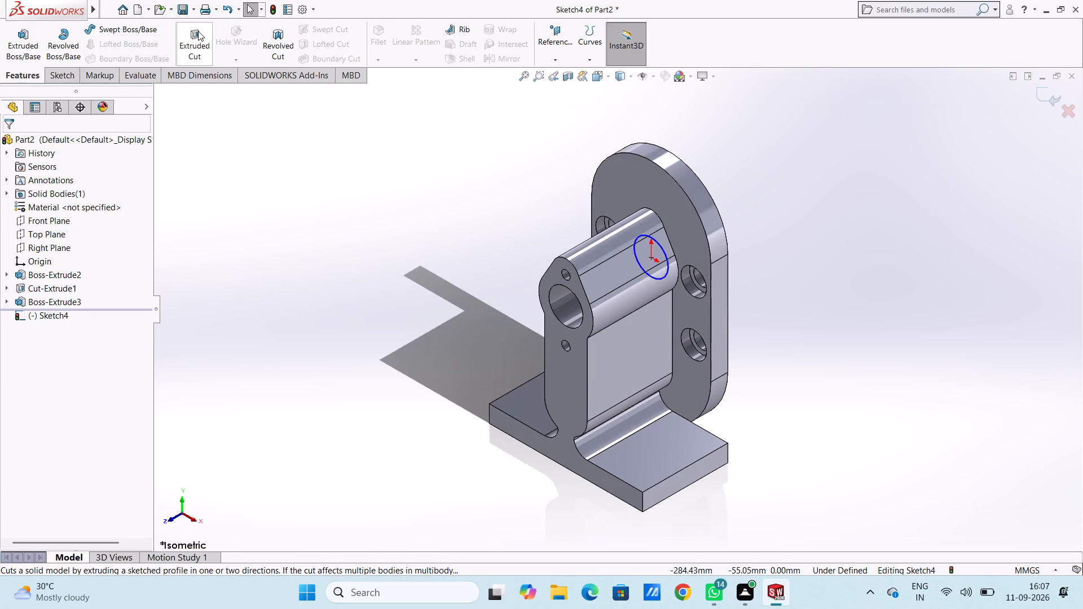
{"action": "left_click", "coordinate": [198, 31]}
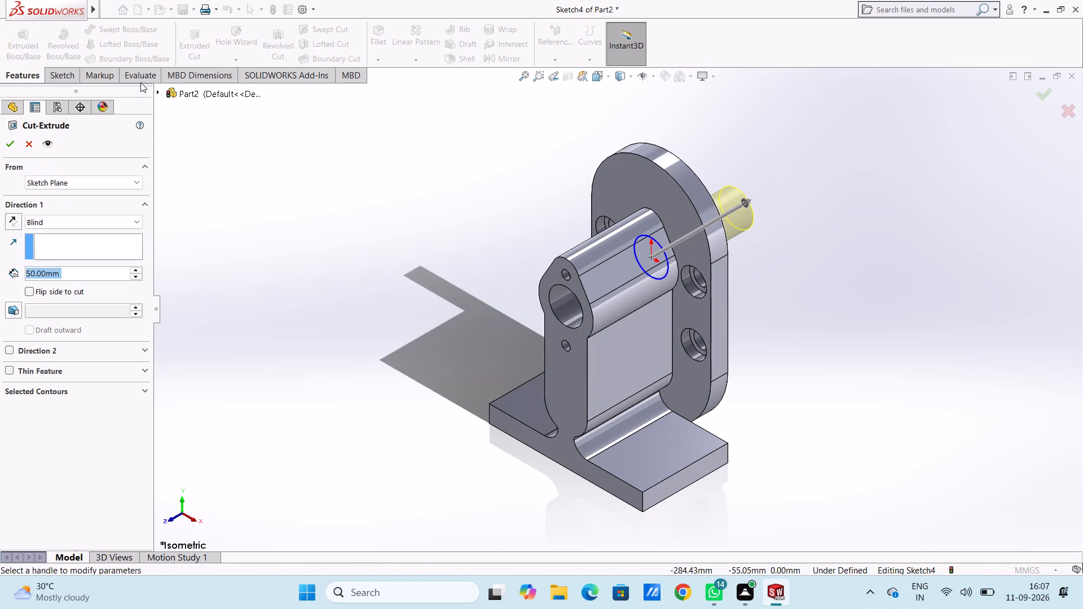
{"action": "left_click", "coordinate": [9, 142]}
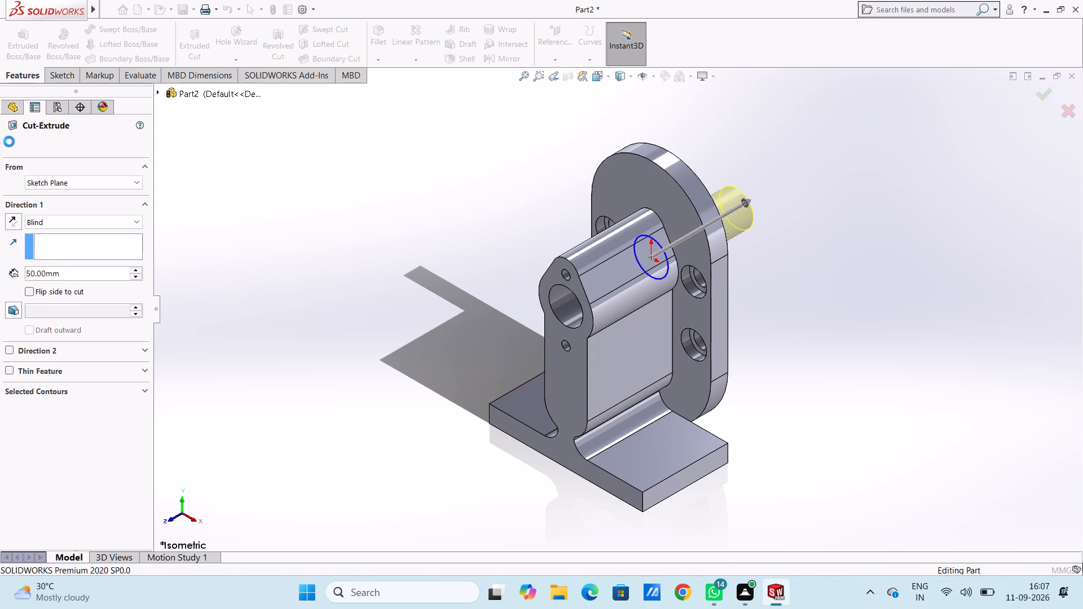
{"action": "left_click", "coordinate": [274, 208]}
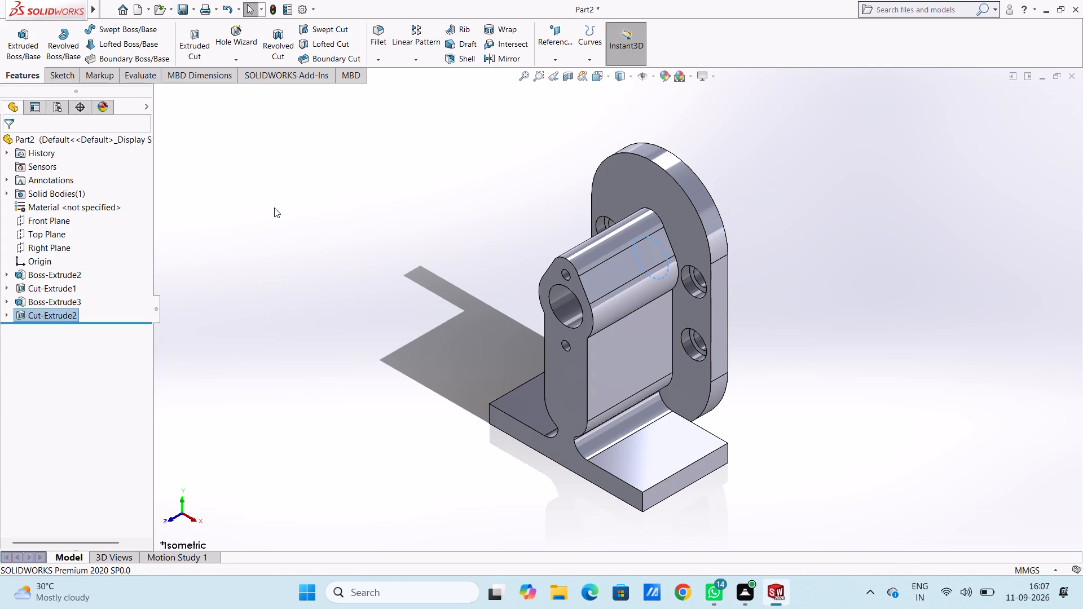
On the stem's front face, sketch a circle of 12 mm radius centred on the origin, concentric with the through bore.
{"action": "key", "text": "ctrl+1"}
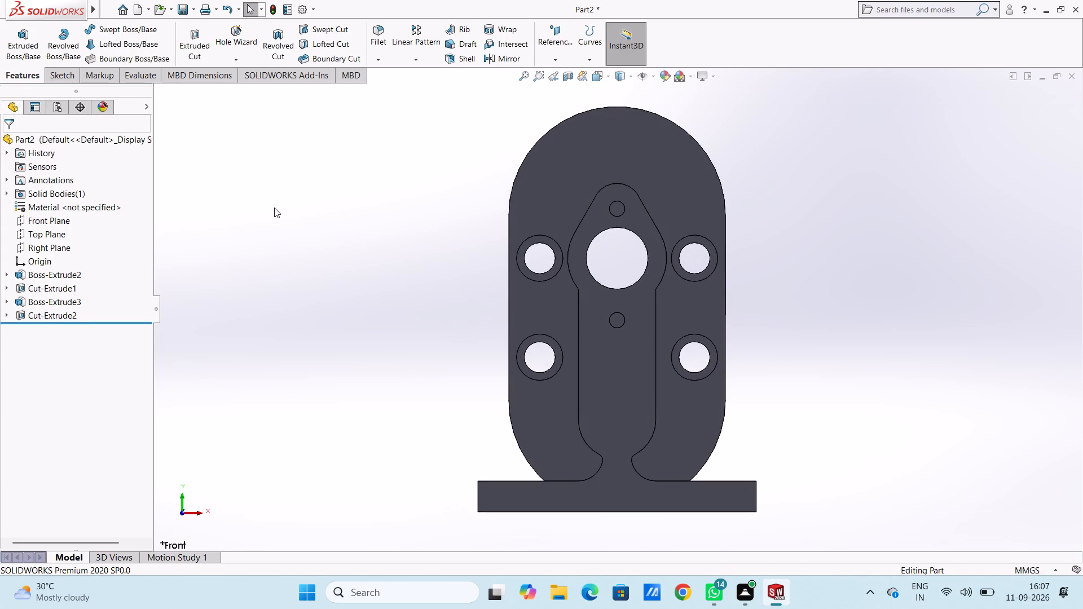
{"action": "left_click", "coordinate": [588, 229]}
{"action": "left_click", "coordinate": [637, 196]}
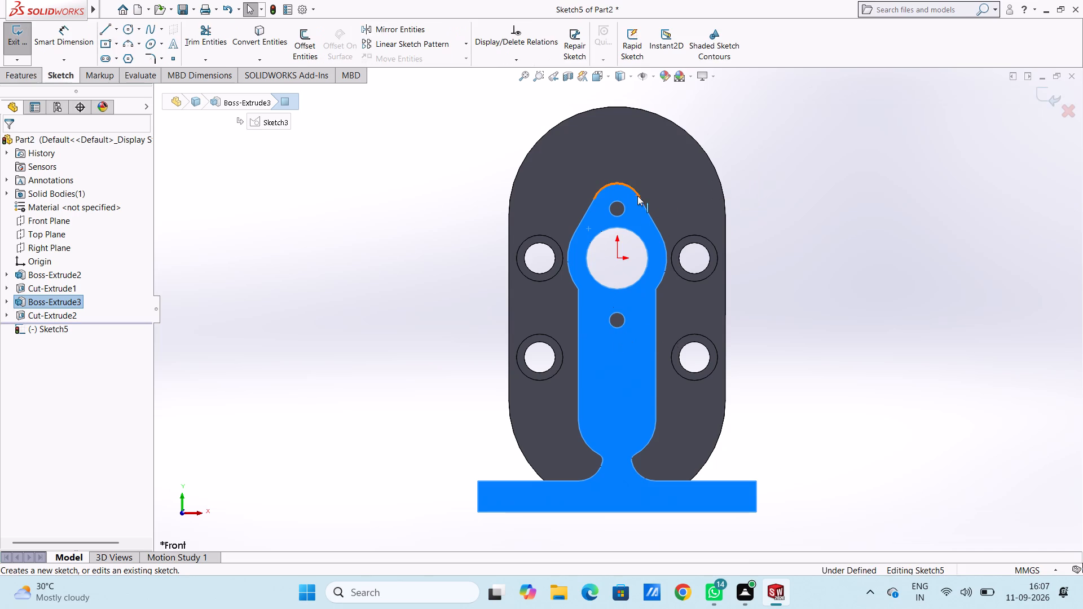
{"action": "left_click", "coordinate": [275, 192]}
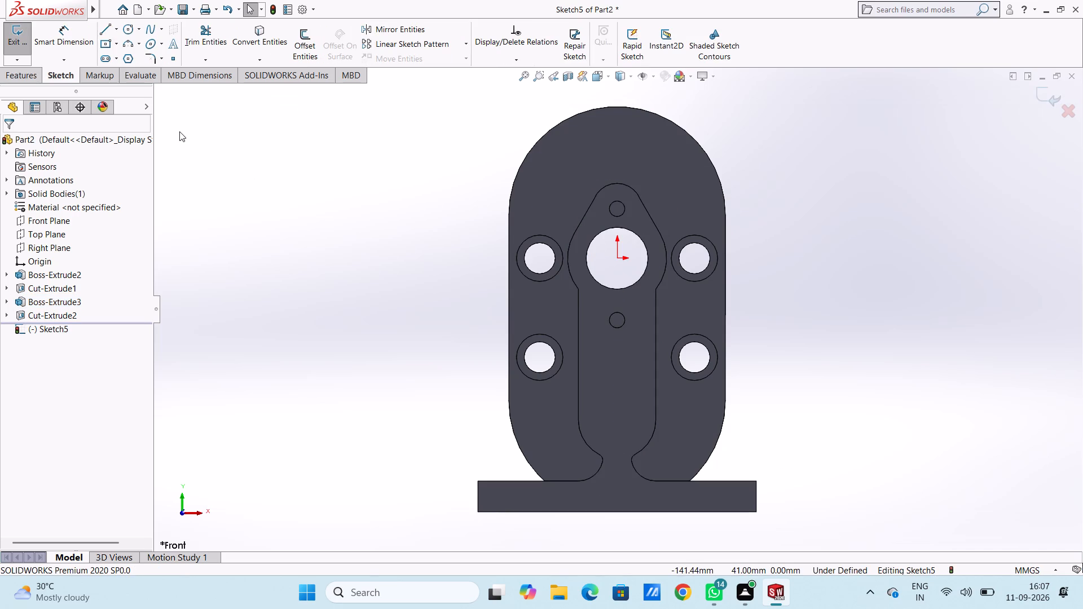
{"action": "left_click", "coordinate": [33, 73]}
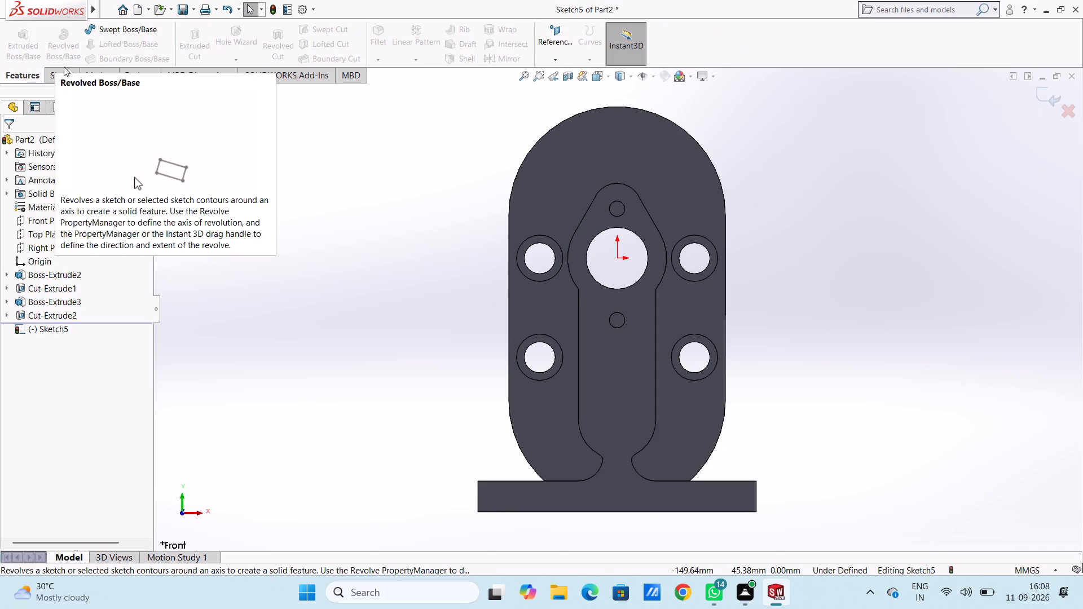
{"action": "left_click", "coordinate": [221, 126]}
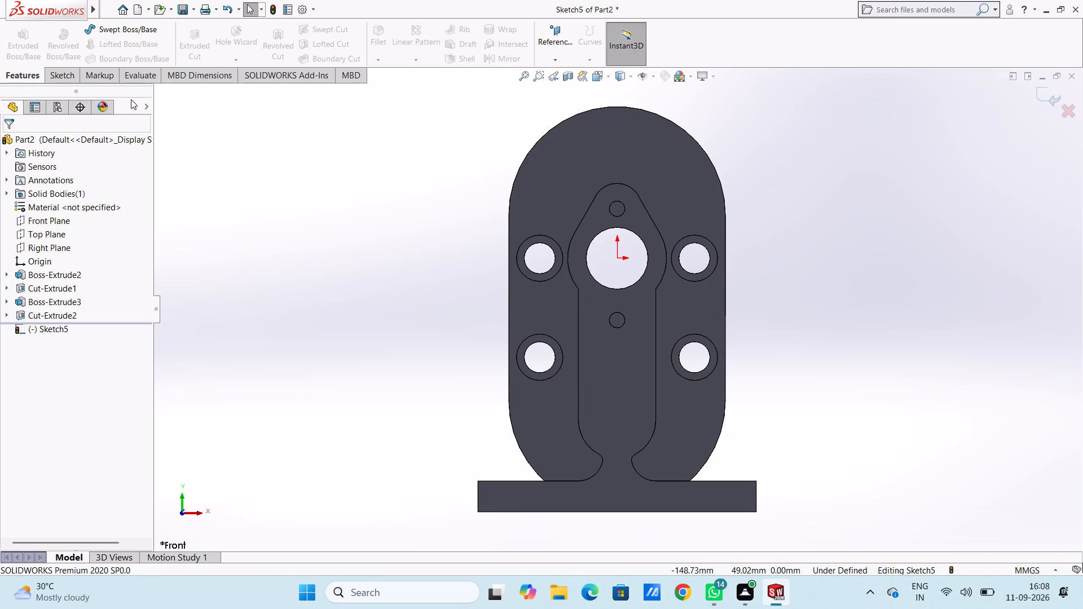
{"action": "left_click", "coordinate": [69, 77]}
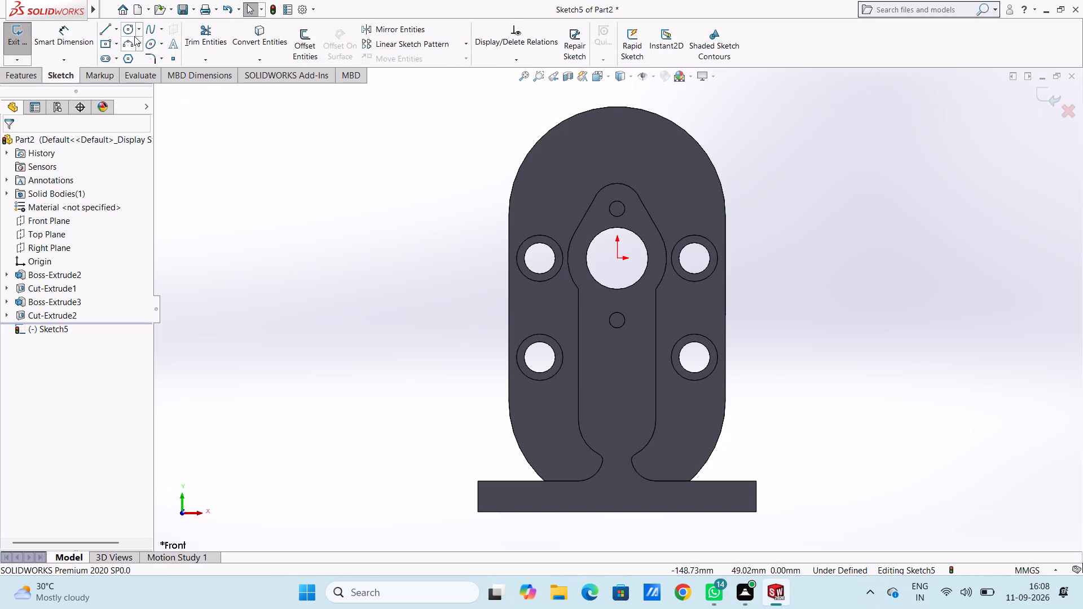
{"action": "left_click", "coordinate": [129, 30]}
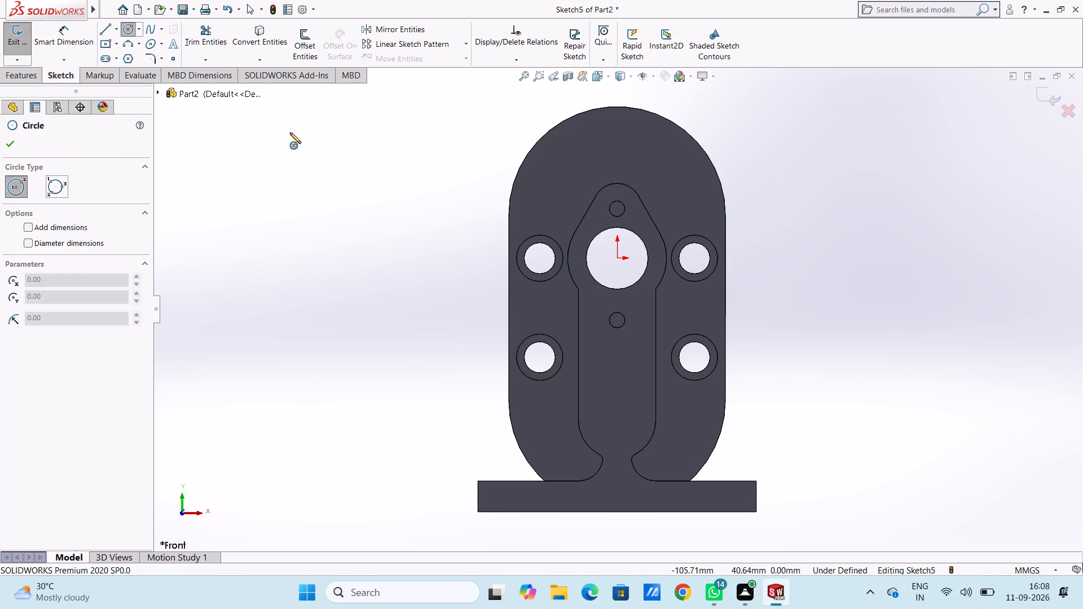
{"action": "left_click", "coordinate": [617, 257]}
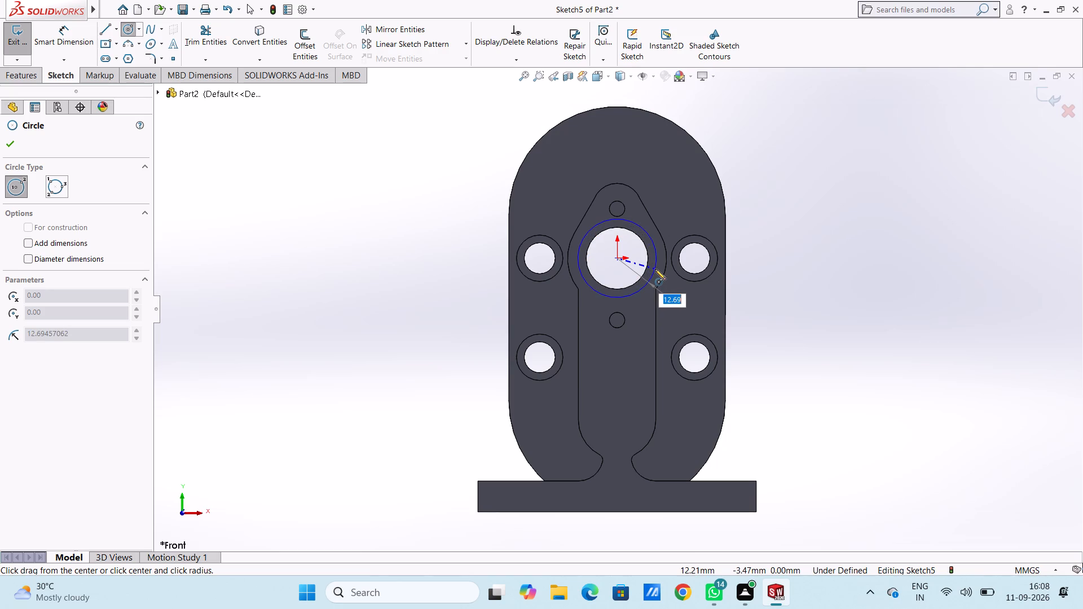
{"action": "type", "text": "12"}
{"action": "key", "text": "Return"}
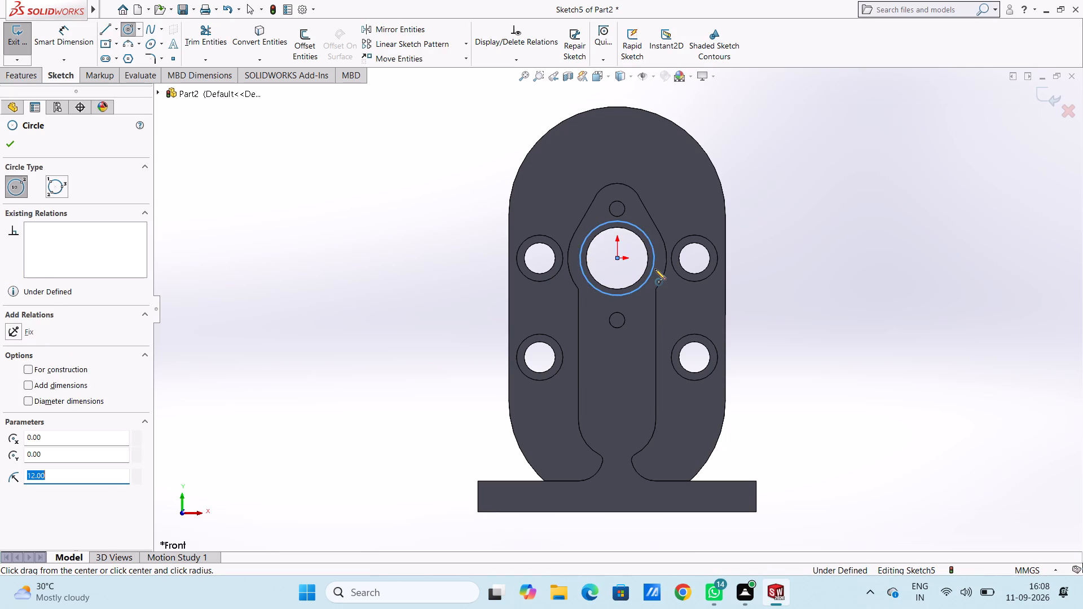
{"action": "key", "text": "Escape"}
{"action": "key", "text": "Escape"}
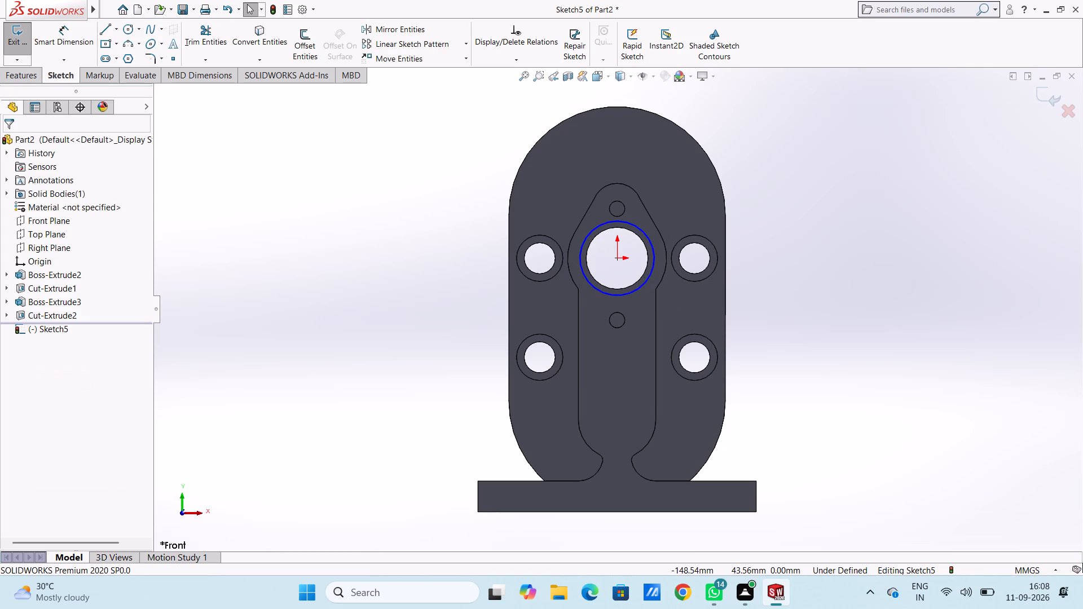
Dimension the circle around the bore with a 24 mm diameter.
{"action": "left_click", "coordinate": [67, 37]}
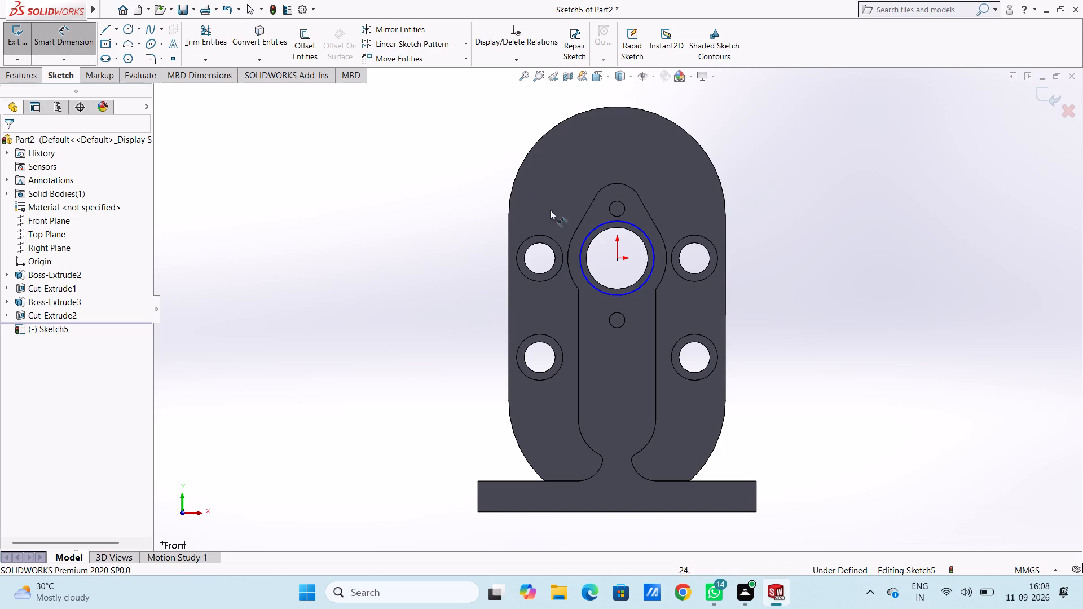
{"action": "left_click", "coordinate": [585, 237]}
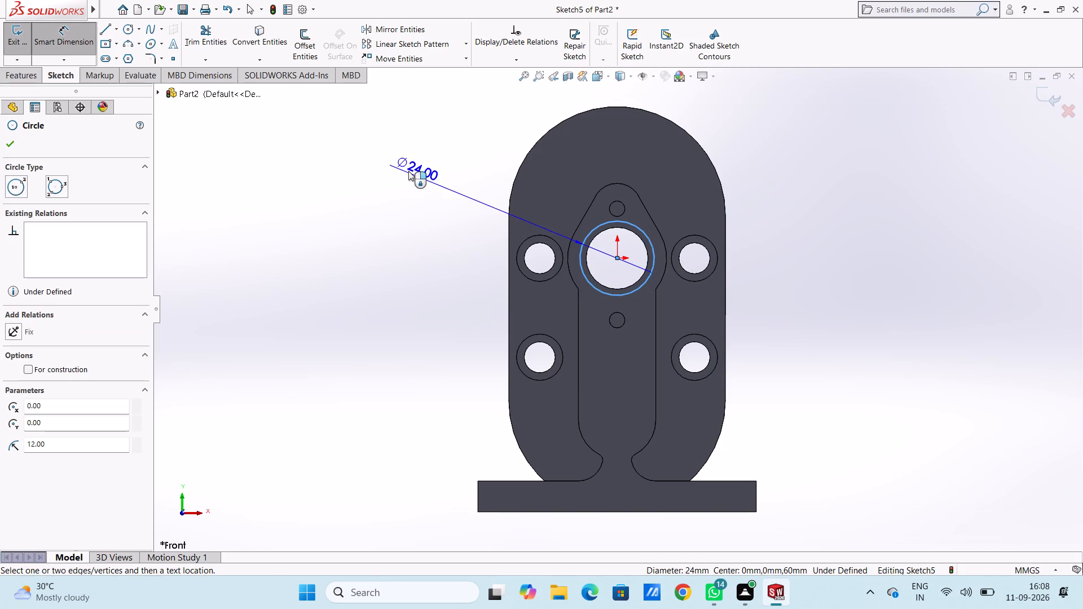
{"action": "left_click", "coordinate": [376, 153]}
{"action": "key", "text": "Return"}
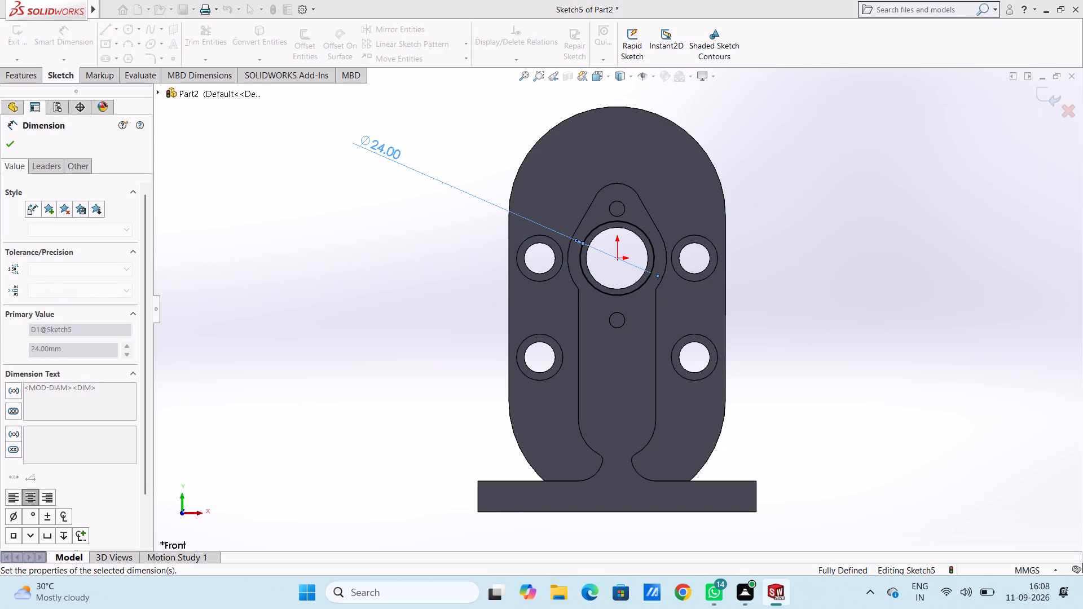
{"action": "left_click", "coordinate": [398, 221]}
{"action": "key", "text": "Escape"}
{"action": "key", "text": "Escape"}
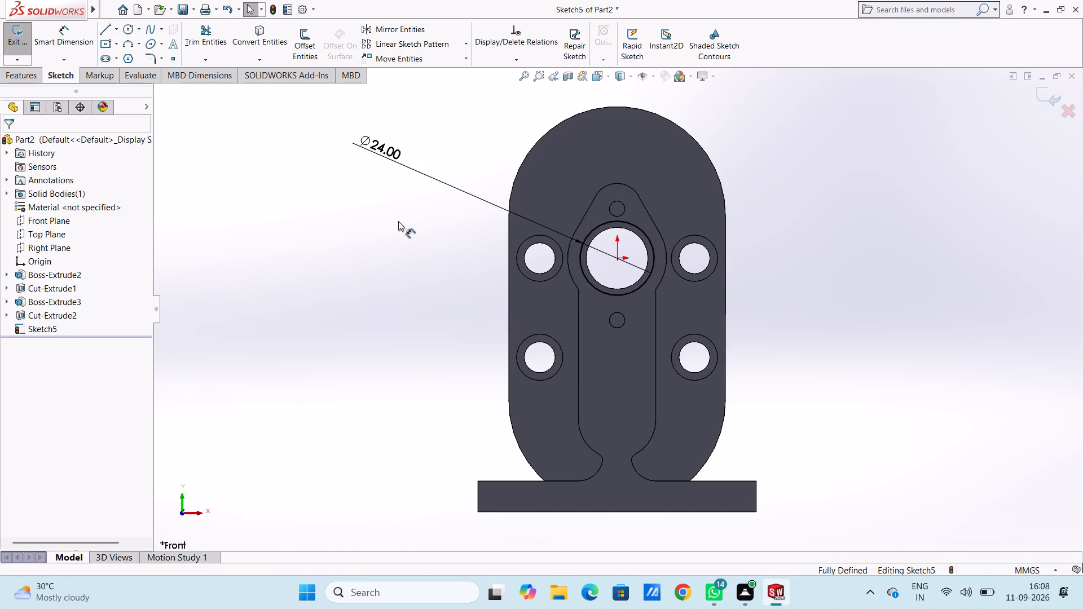
Cut the 24 mm circle into the stem's front face with a blind Extruded Cut 5 mm deep.
{"action": "key", "text": "ctrl+7"}
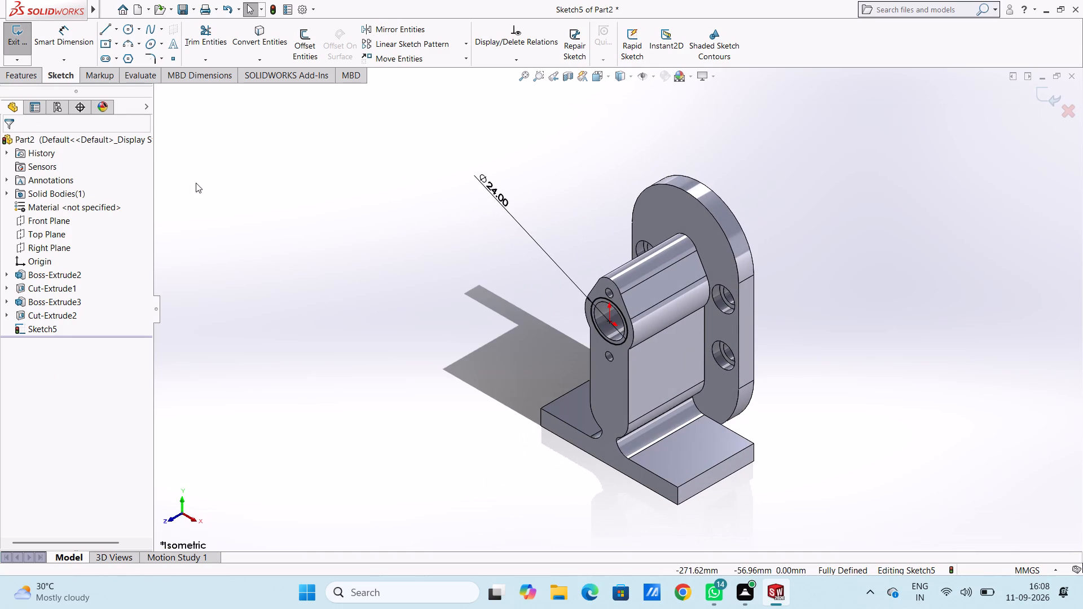
{"action": "left_click", "coordinate": [30, 72]}
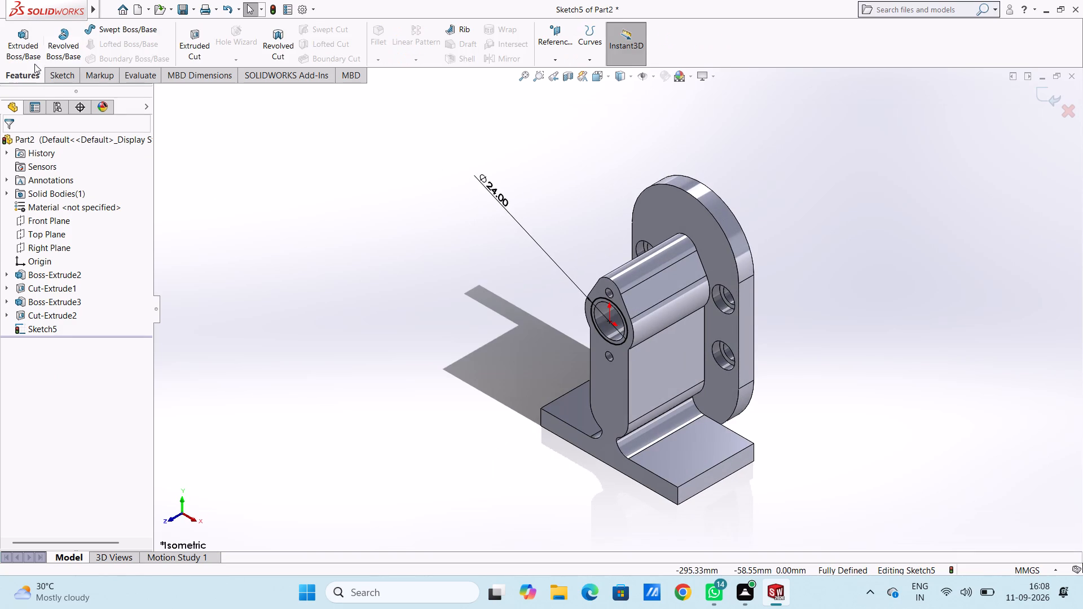
{"action": "left_click", "coordinate": [191, 47]}
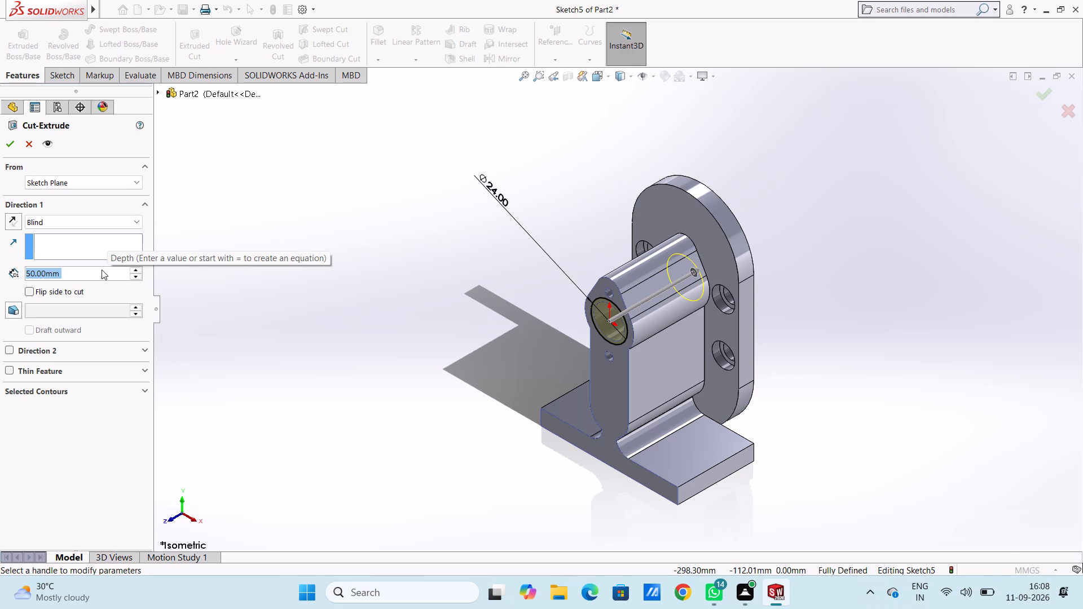
{"action": "type", "text": "10"}
{"action": "key", "text": "Return"}
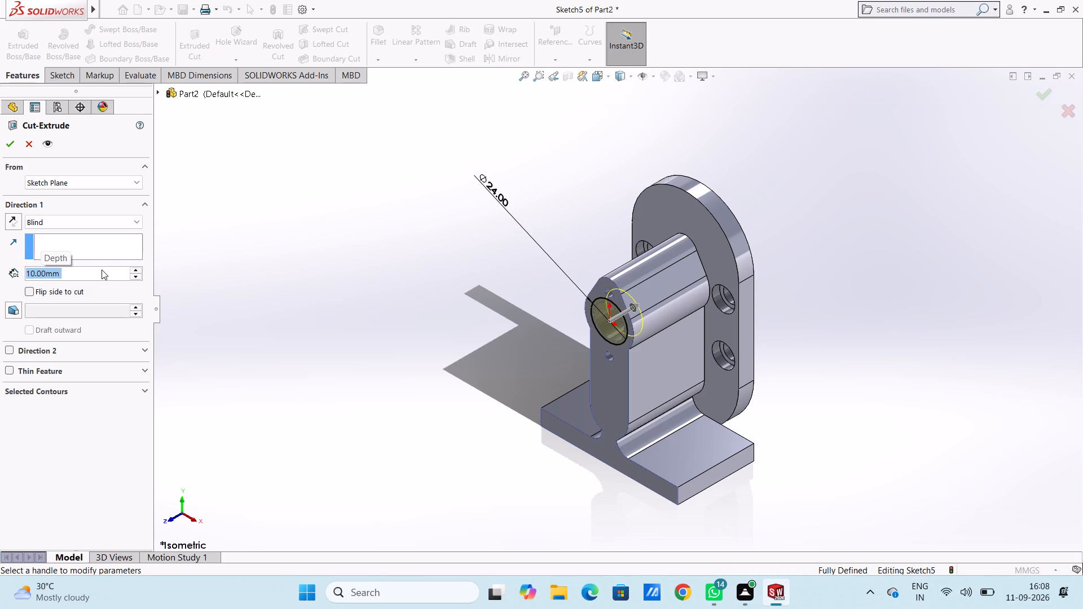
{"action": "key", "text": "5"}
{"action": "key", "text": "Return"}
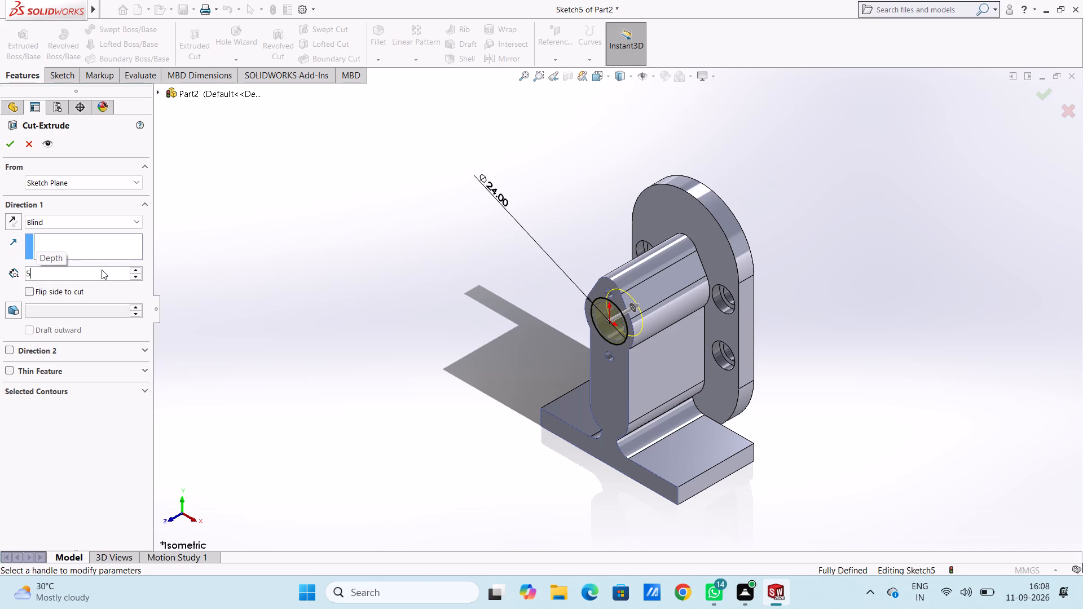
{"action": "left_click", "coordinate": [6, 139]}
{"action": "left_click", "coordinate": [312, 227]}
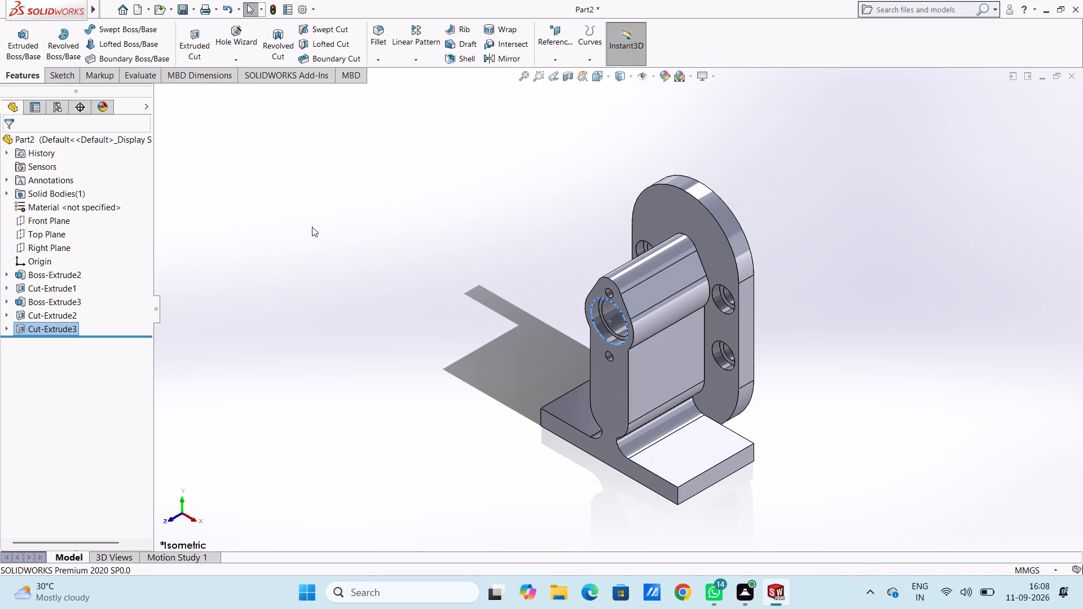
On the base's top face, sketch two vertically aligned circles of 5 mm radius on the flange at negative X, centres about 31 mm apart.
{"action": "key", "text": "ctrl+1"}
{"action": "key", "text": "ctrl+2"}
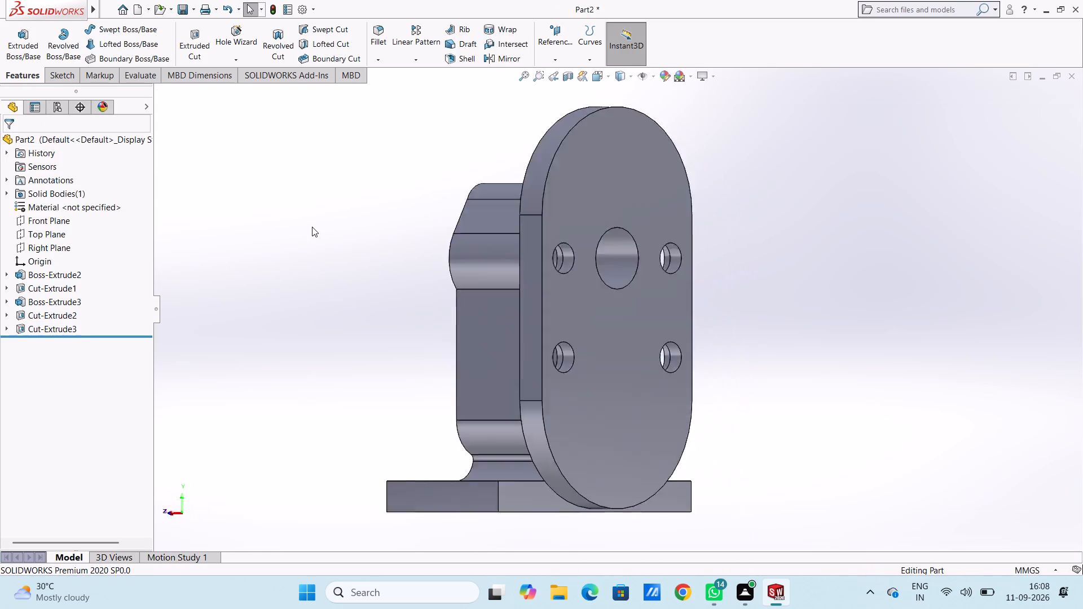
{"action": "key", "text": "ctrl+5"}
{"action": "key", "text": "ctrl+7"}
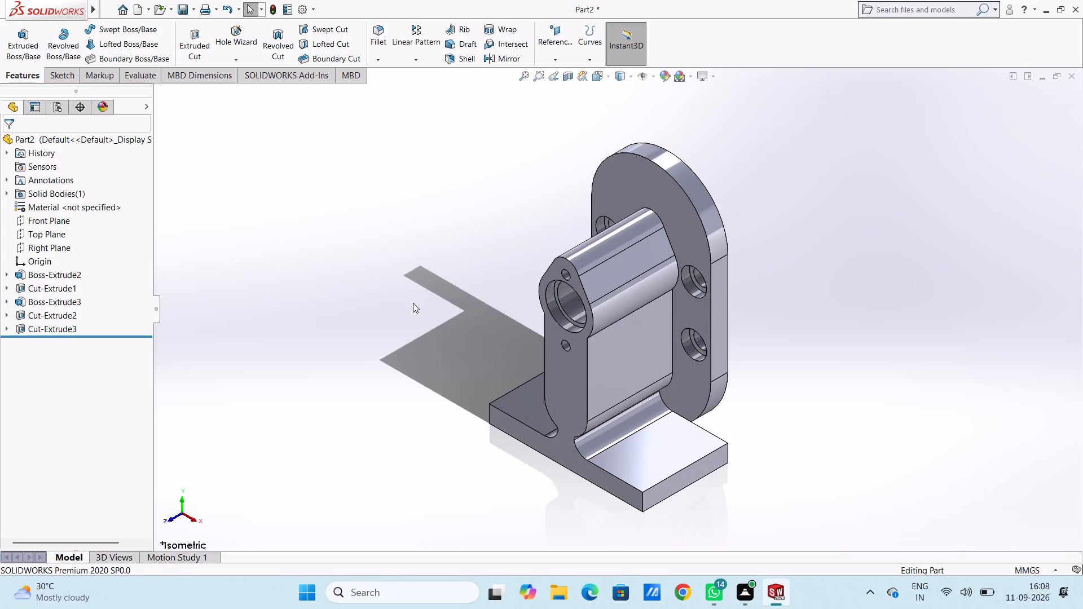
{"action": "key", "text": "ctrl+5"}
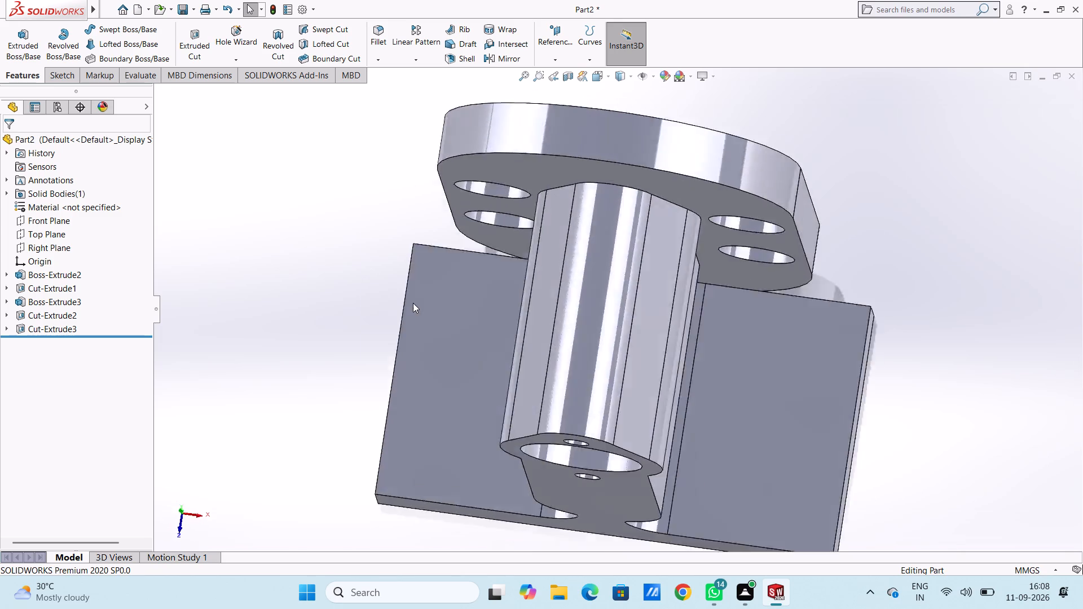
{"action": "scroll", "coordinate": [413, 303], "scroll_direction": "up", "scroll_amount": 2, "text": "ctrl"}
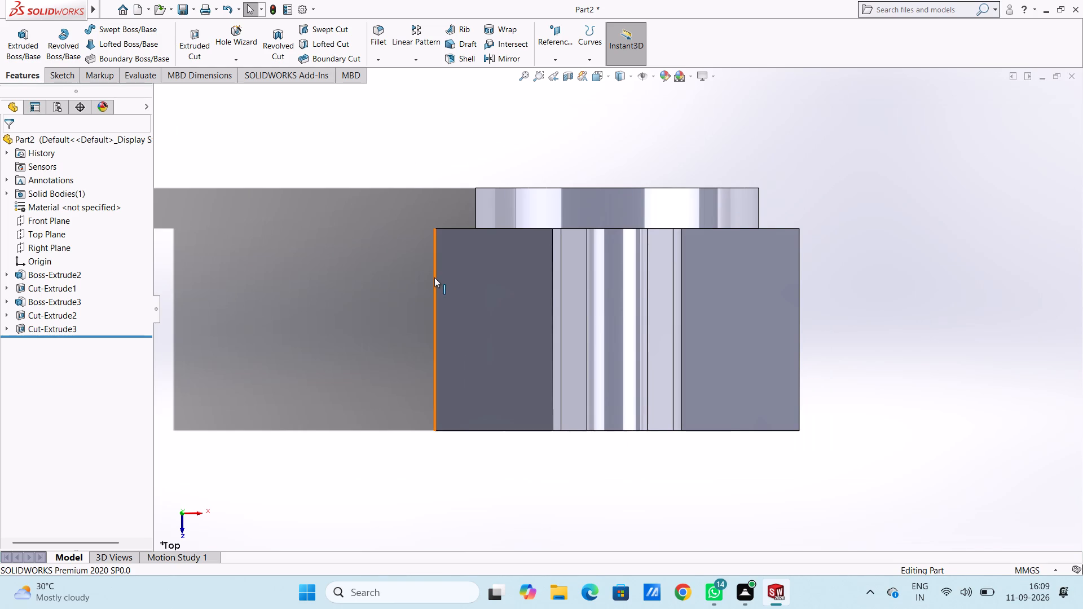
{"action": "left_click", "coordinate": [483, 304]}
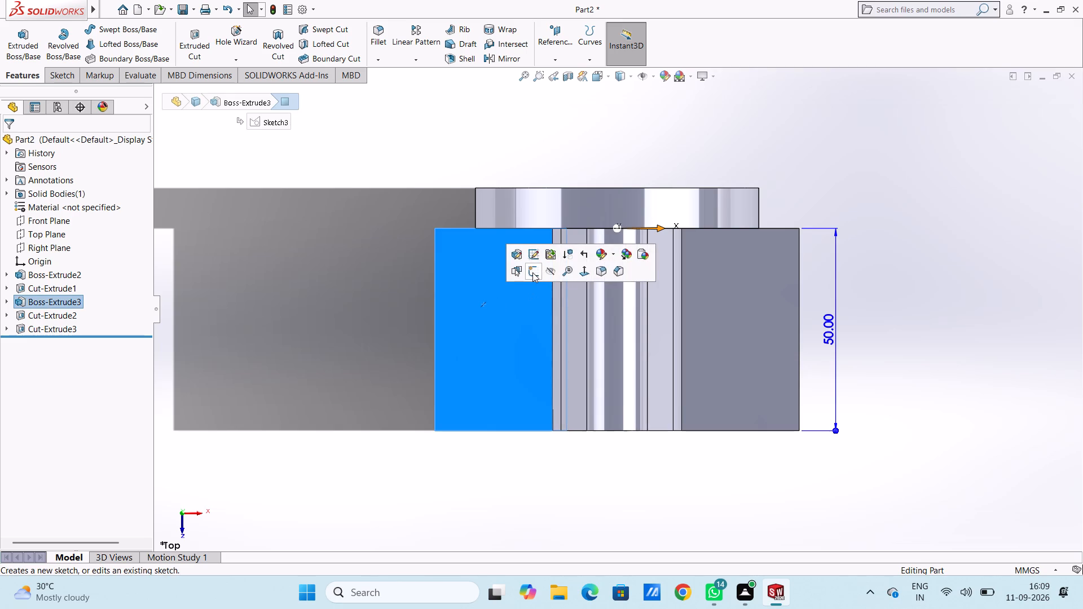
{"action": "left_click", "coordinate": [532, 272]}
{"action": "left_click", "coordinate": [248, 276]}
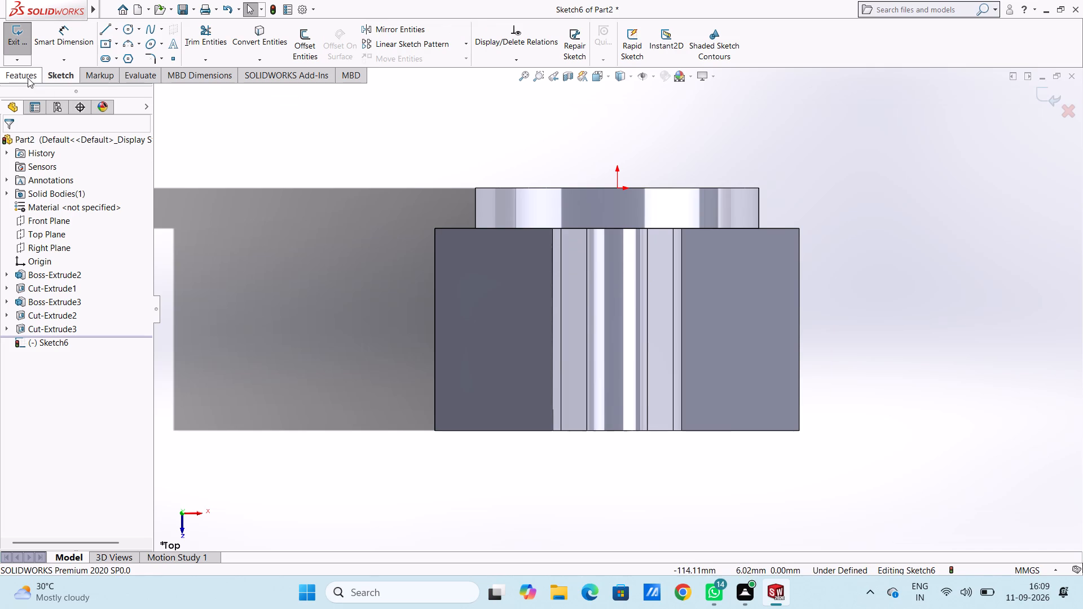
{"action": "left_click", "coordinate": [129, 32]}
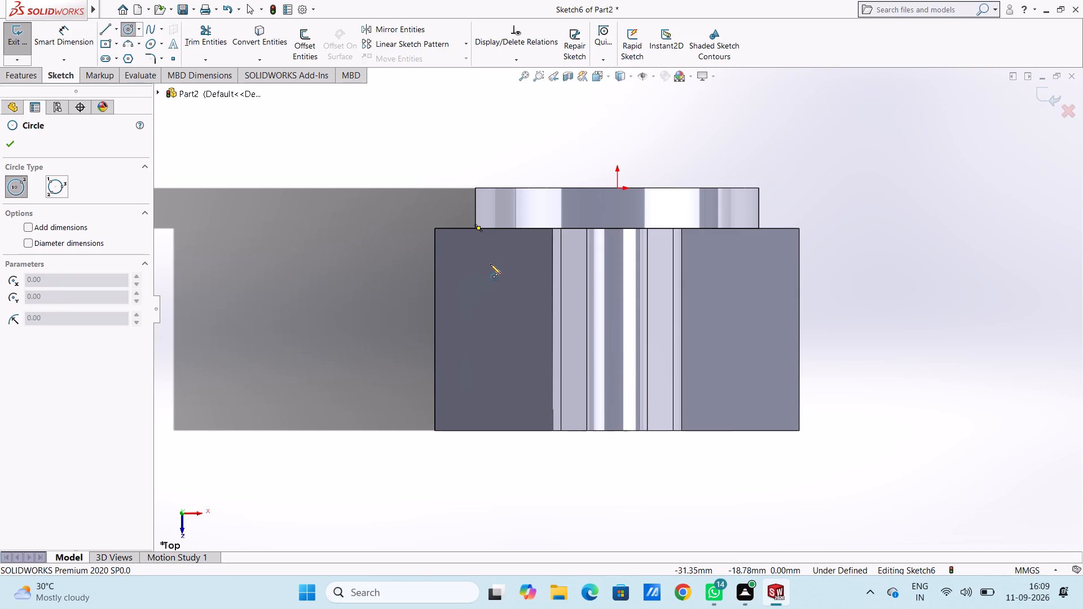
{"action": "left_click", "coordinate": [490, 264]}
{"action": "key", "text": "5"}
{"action": "key", "text": "Return"}
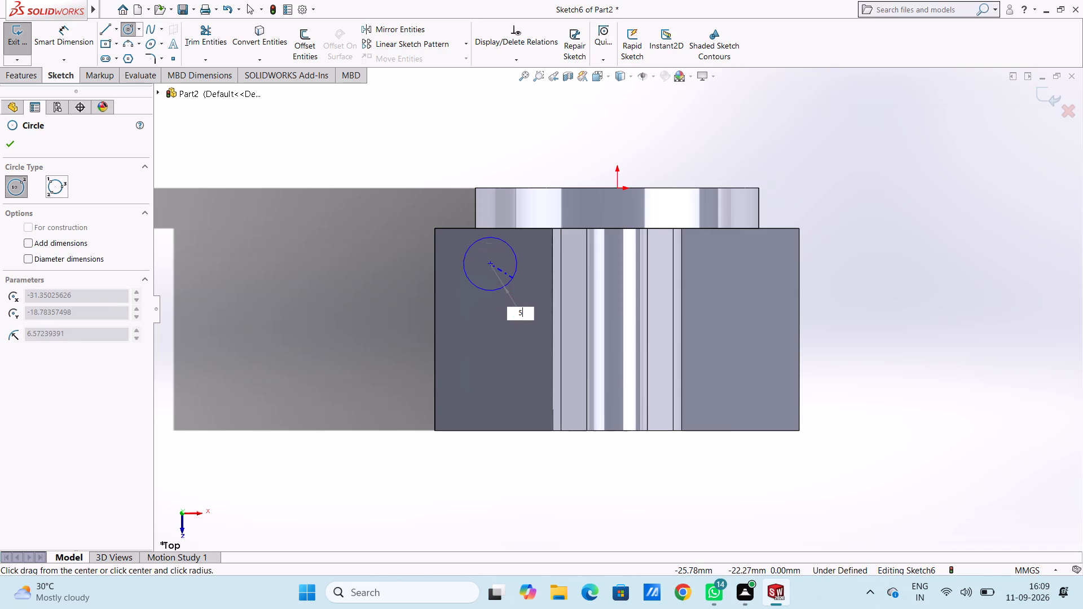
{"action": "left_click", "coordinate": [492, 388]}
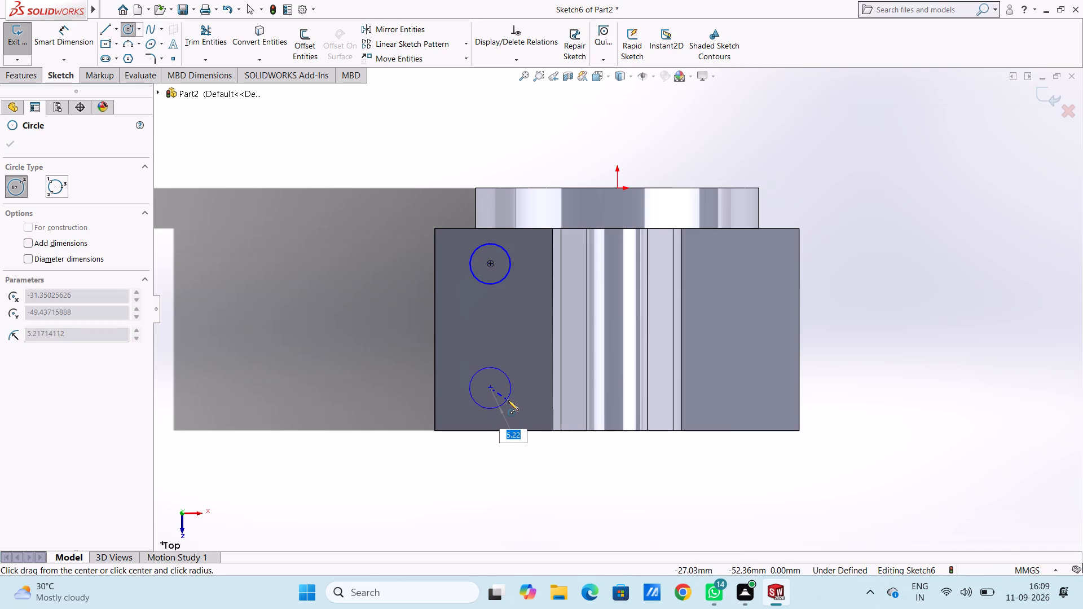
{"action": "key", "text": "5"}
{"action": "key", "text": "Return"}
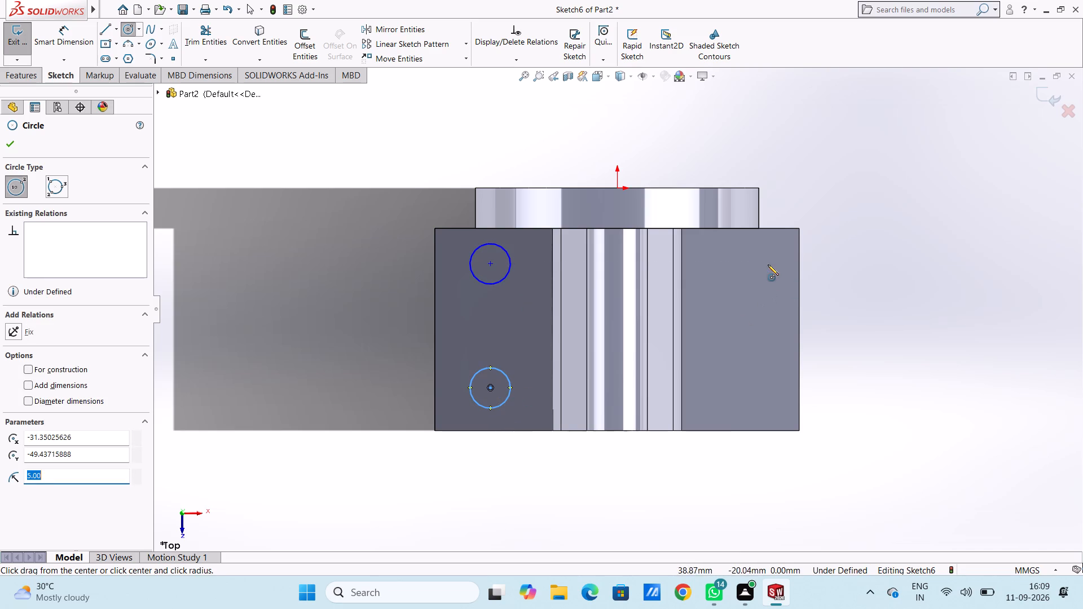
Sketch two more circles of 5 mm radius on the flange at positive X, level with the existing pair, centres about 31 mm apart.
{"action": "left_click", "coordinate": [756, 263]}
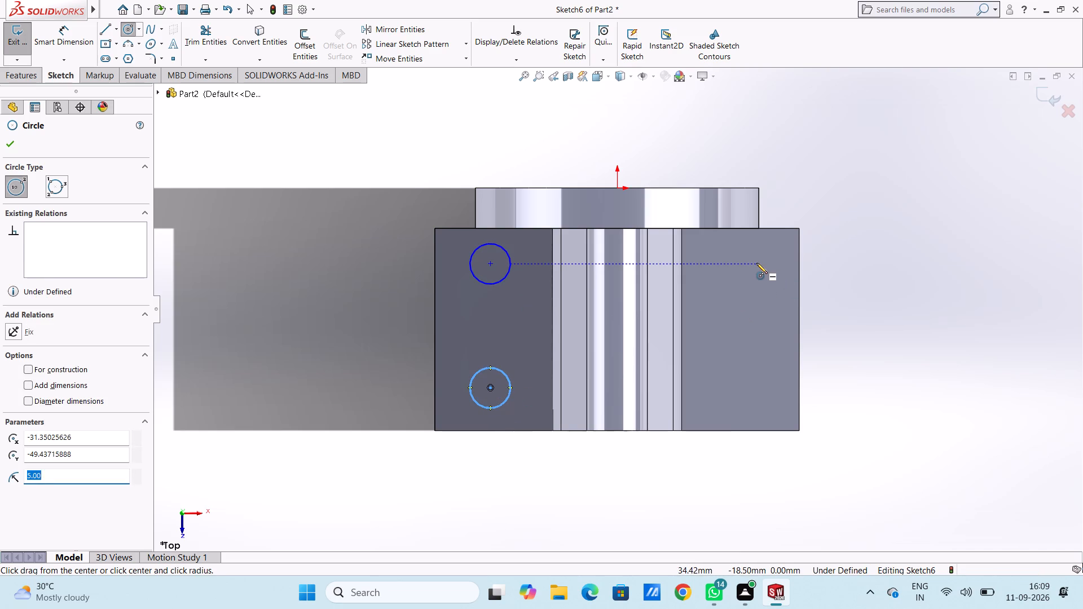
{"action": "key", "text": "5"}
{"action": "key", "text": "Return"}
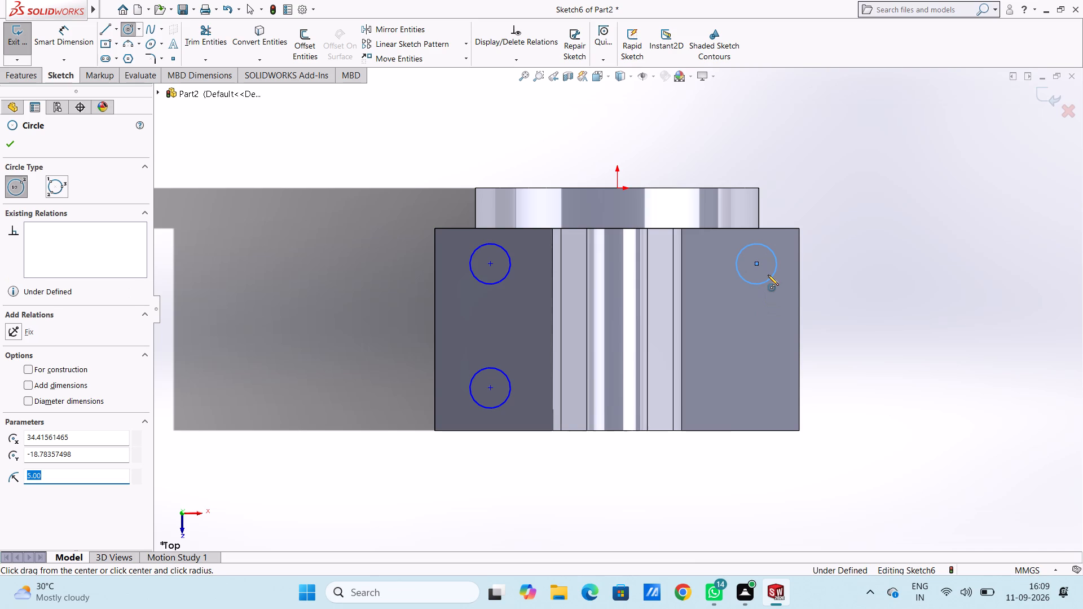
{"action": "left_click", "coordinate": [757, 385]}
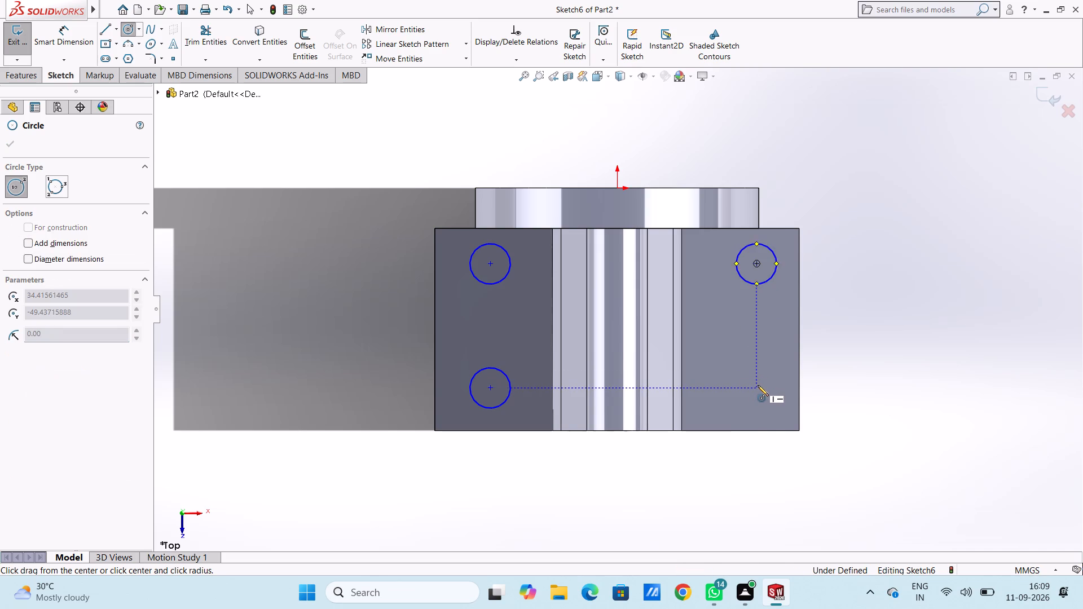
{"action": "key", "text": "5"}
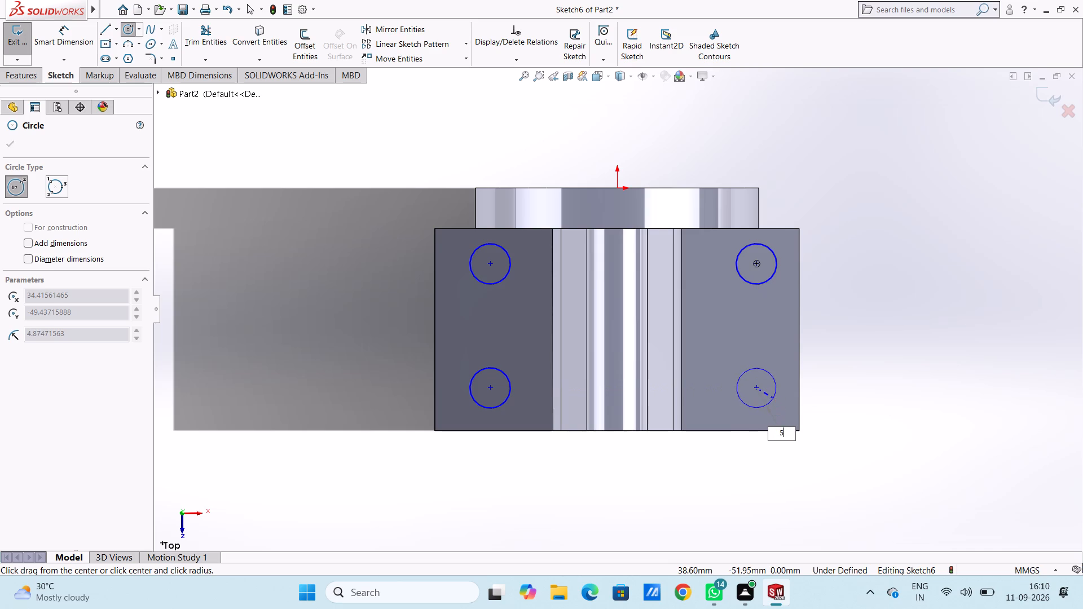
{"action": "key", "text": "Return"}
{"action": "key", "text": "Escape"}
{"action": "key", "text": "Escape"}
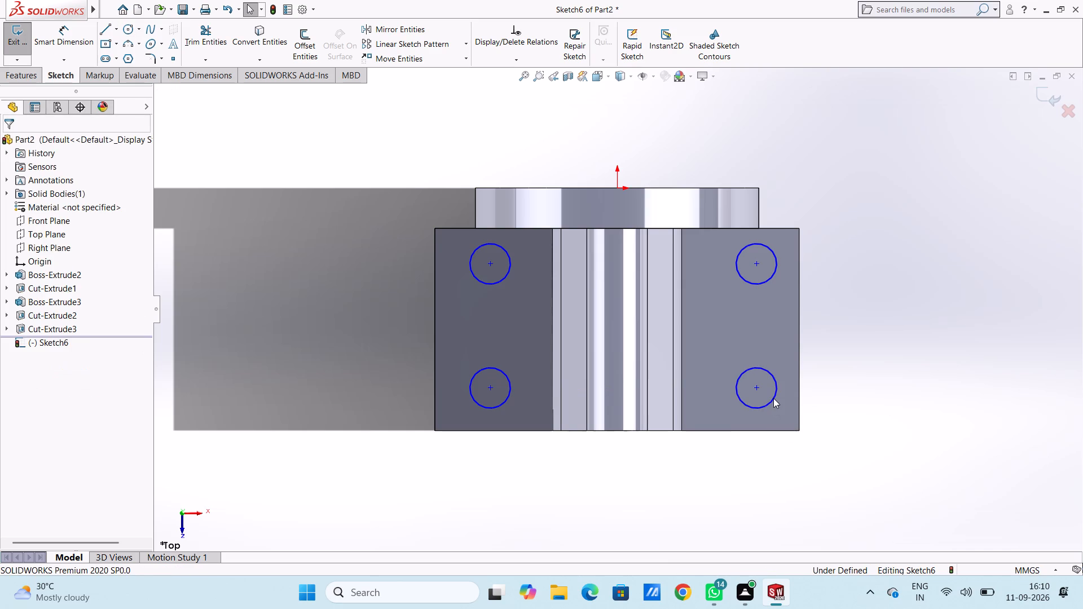
Dimension both circles on the negative-X flange with a 10 mm diameter.
{"action": "left_click", "coordinate": [69, 39]}
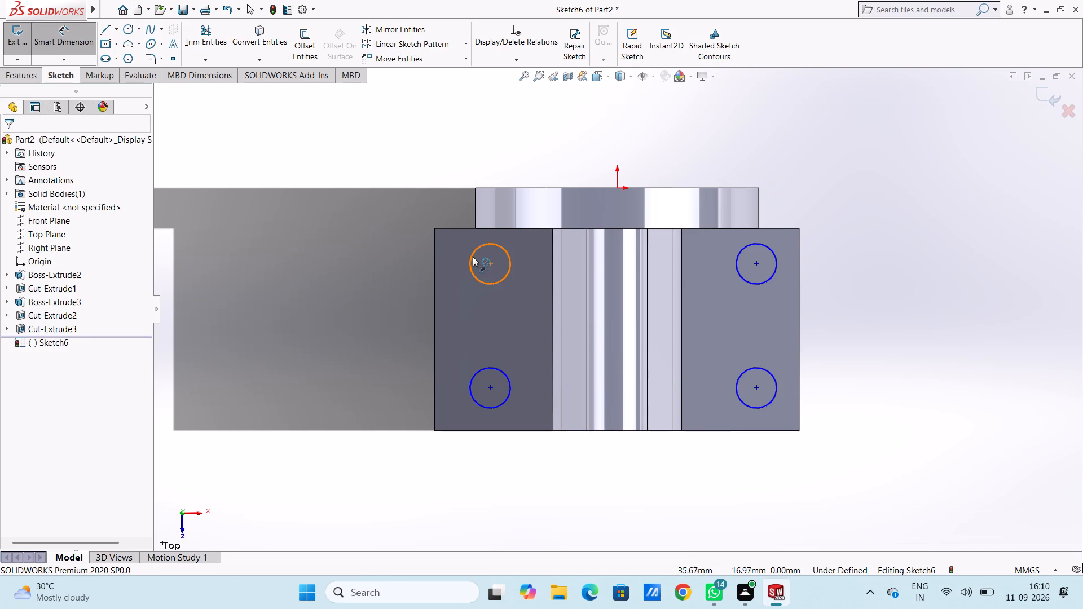
{"action": "left_click", "coordinate": [472, 256]}
{"action": "left_click", "coordinate": [321, 148]}
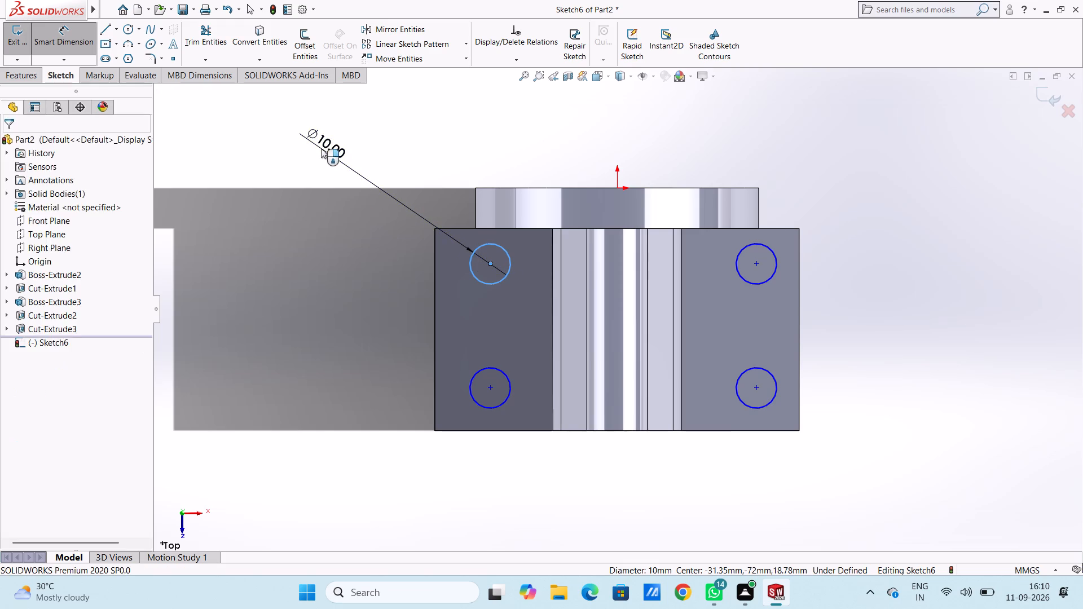
{"action": "key", "text": "Return"}
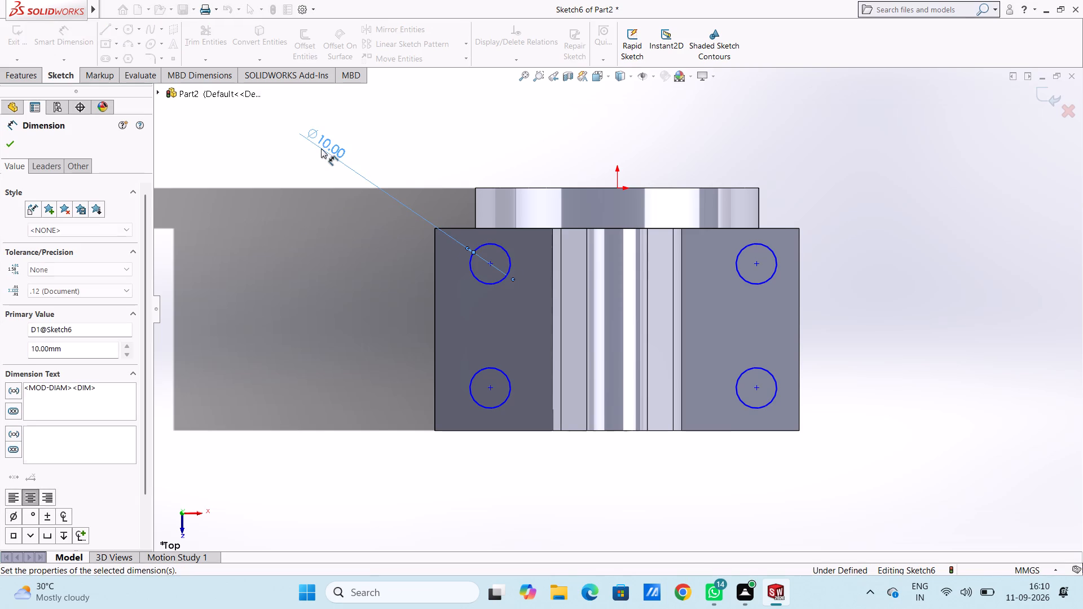
{"action": "left_click", "coordinate": [332, 219]}
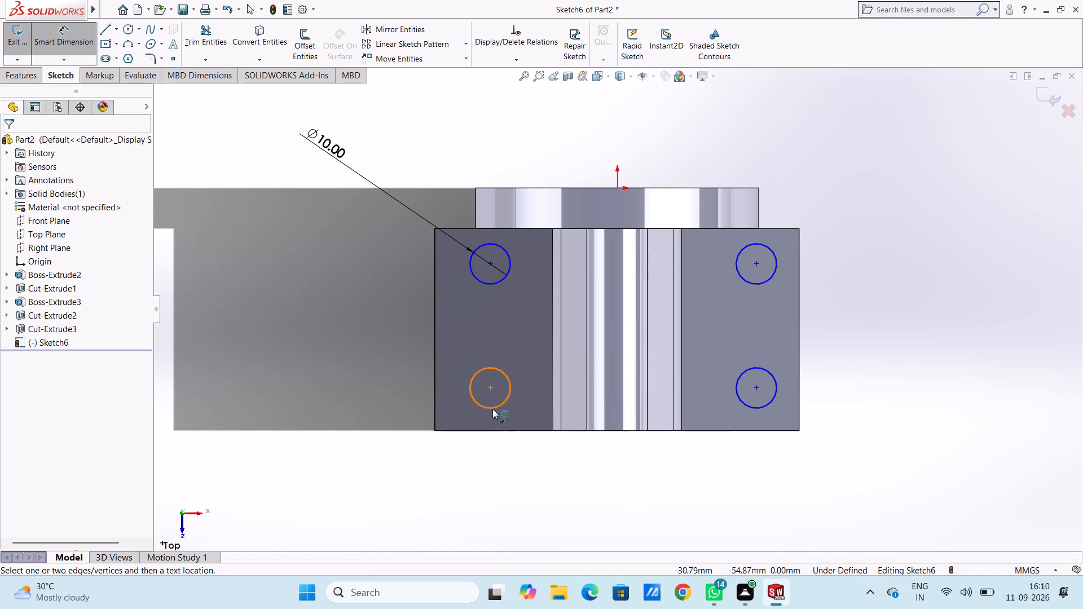
{"action": "left_click", "coordinate": [492, 408]}
{"action": "left_click", "coordinate": [423, 473]}
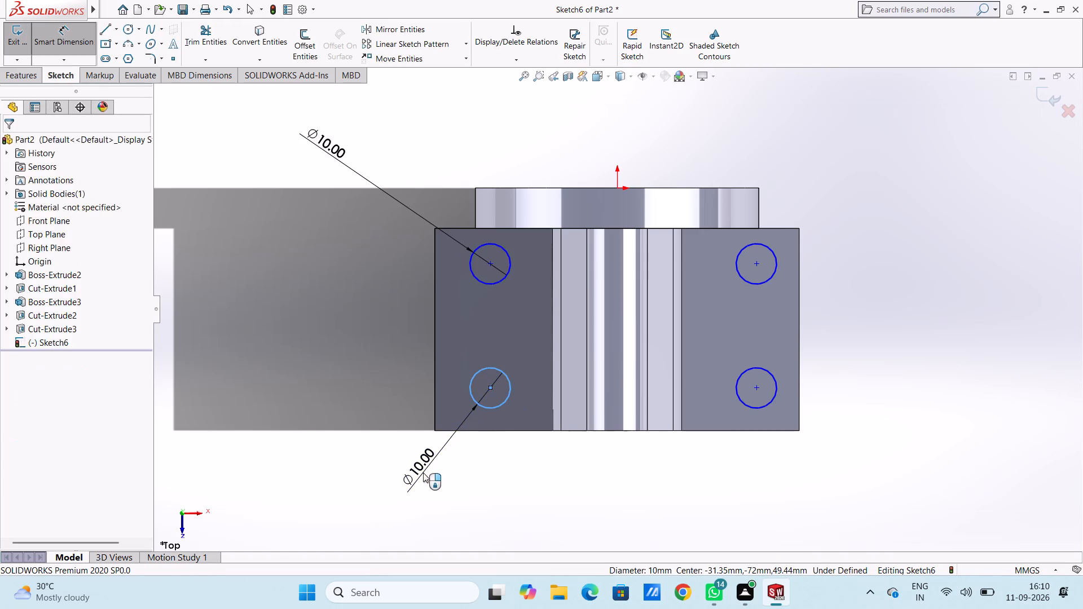
{"action": "key", "text": "Return"}
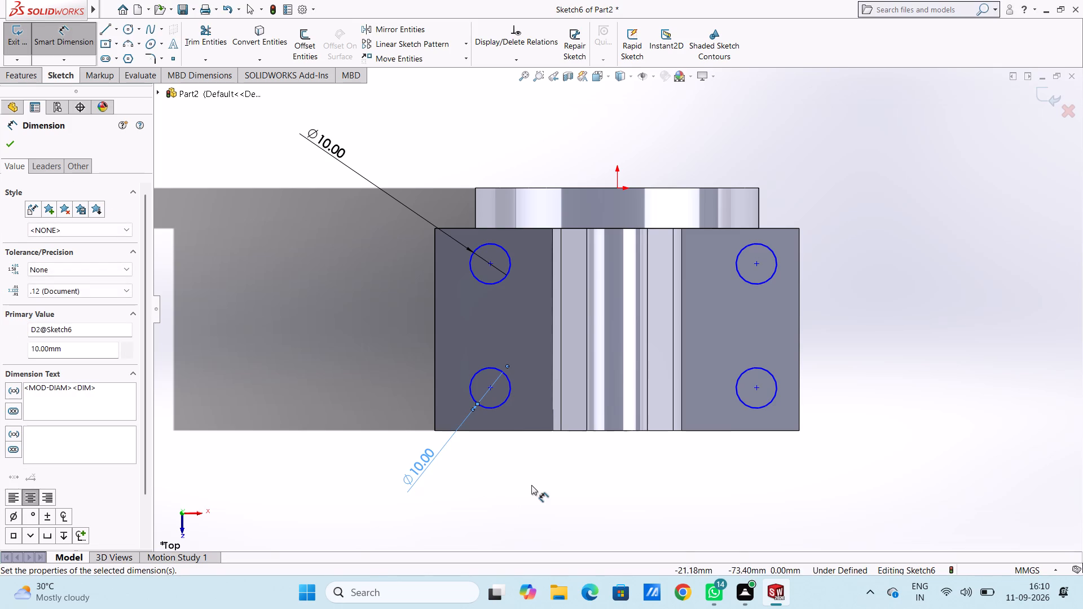
{"action": "left_click", "coordinate": [531, 485]}
Dimension both circles on the positive-X flange with a 10 mm diameter.
{"action": "left_click", "coordinate": [775, 255]}
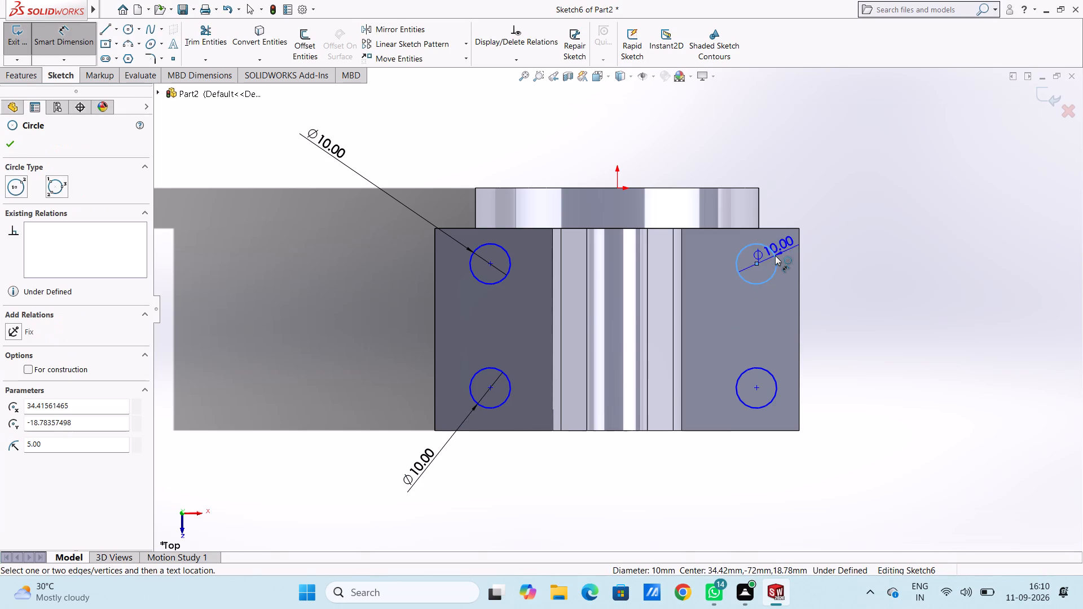
{"action": "left_click", "coordinate": [926, 240]}
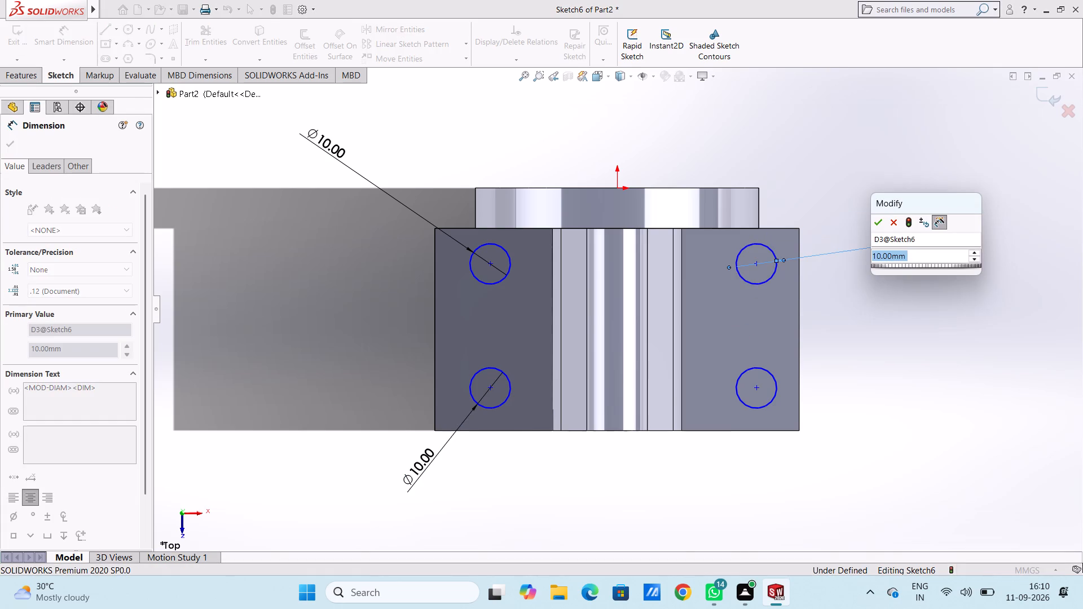
{"action": "key", "text": "Return"}
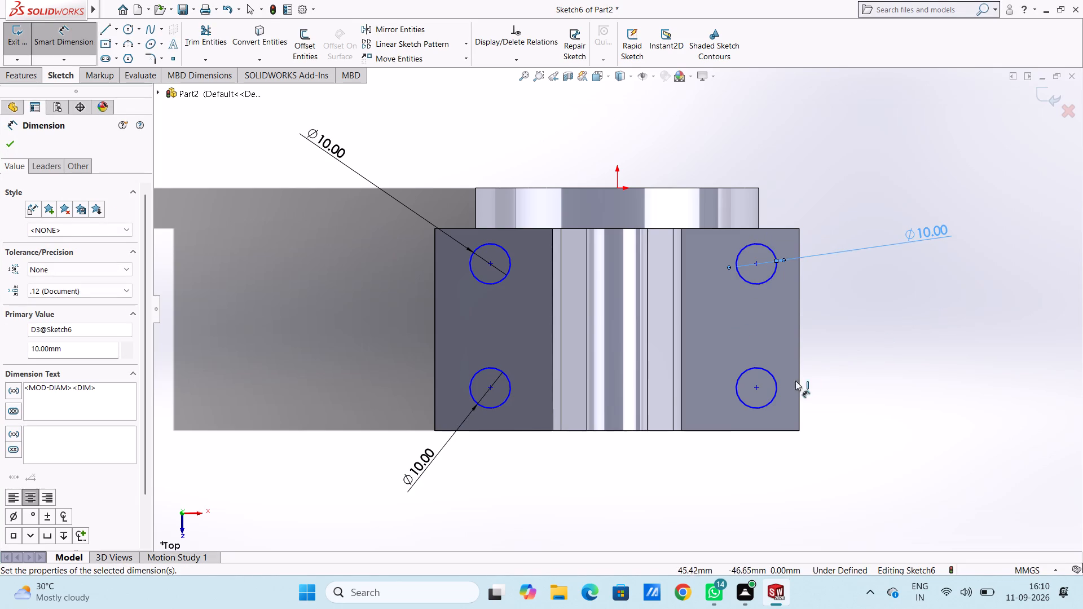
{"action": "left_click", "coordinate": [774, 395]}
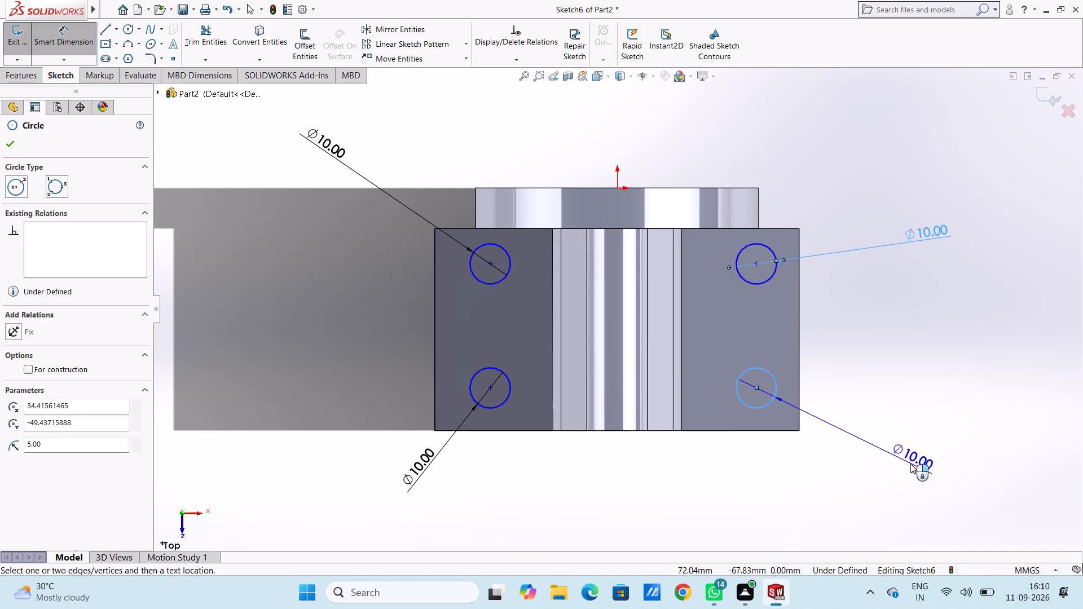
{"action": "left_click", "coordinate": [913, 466]}
{"action": "key", "text": "Return"}
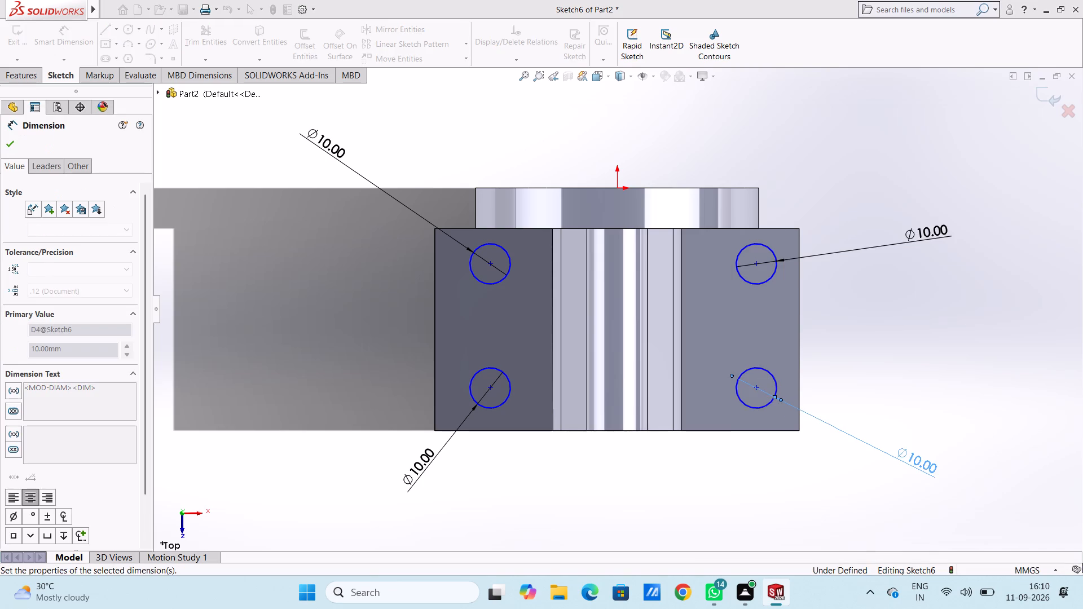
{"action": "left_click", "coordinate": [840, 506]}
{"action": "key", "text": "Escape"}
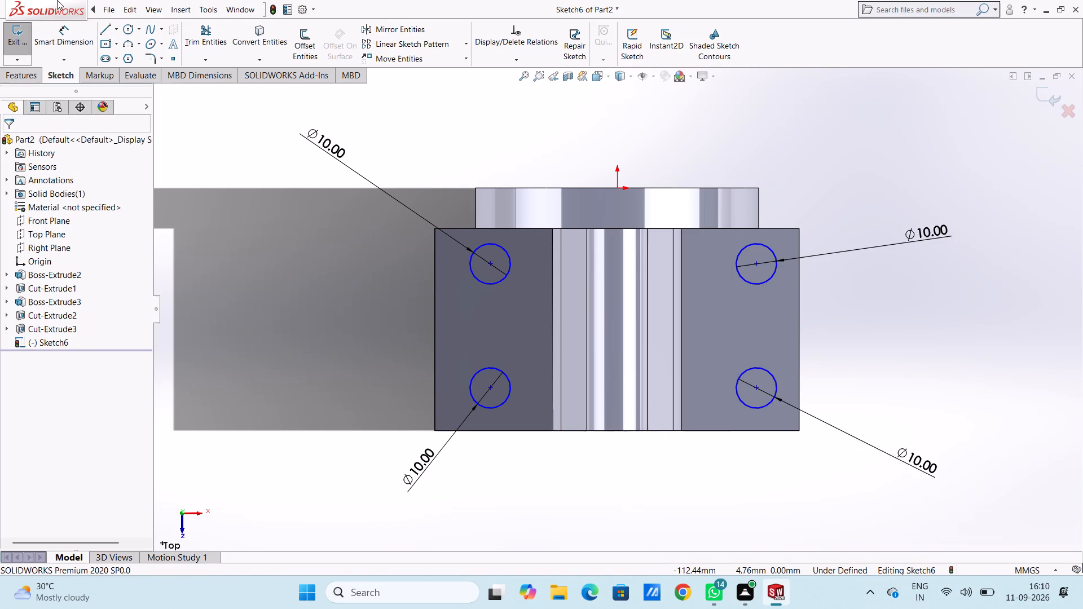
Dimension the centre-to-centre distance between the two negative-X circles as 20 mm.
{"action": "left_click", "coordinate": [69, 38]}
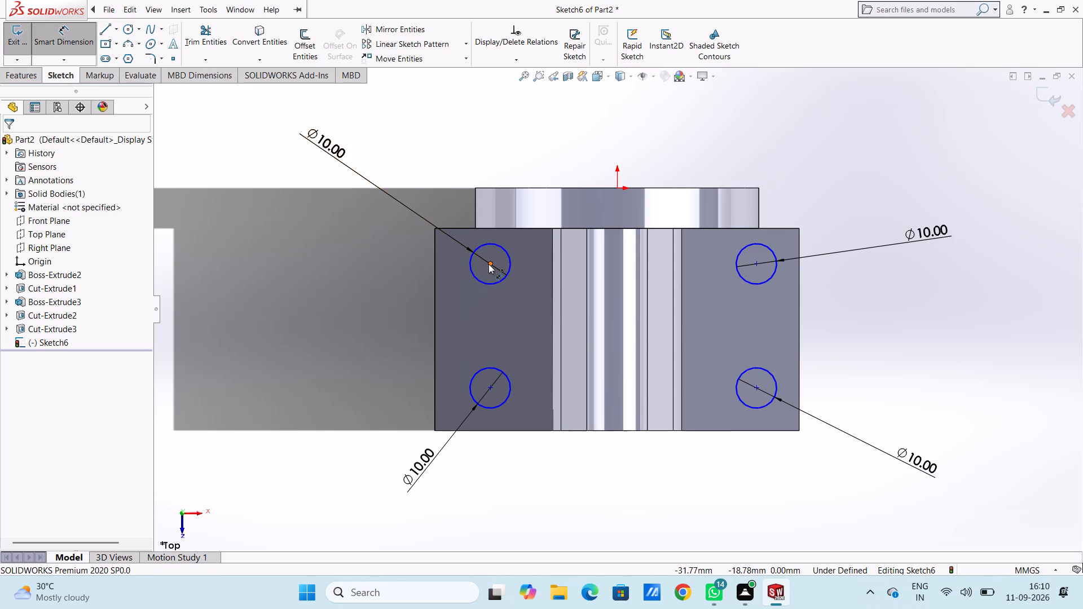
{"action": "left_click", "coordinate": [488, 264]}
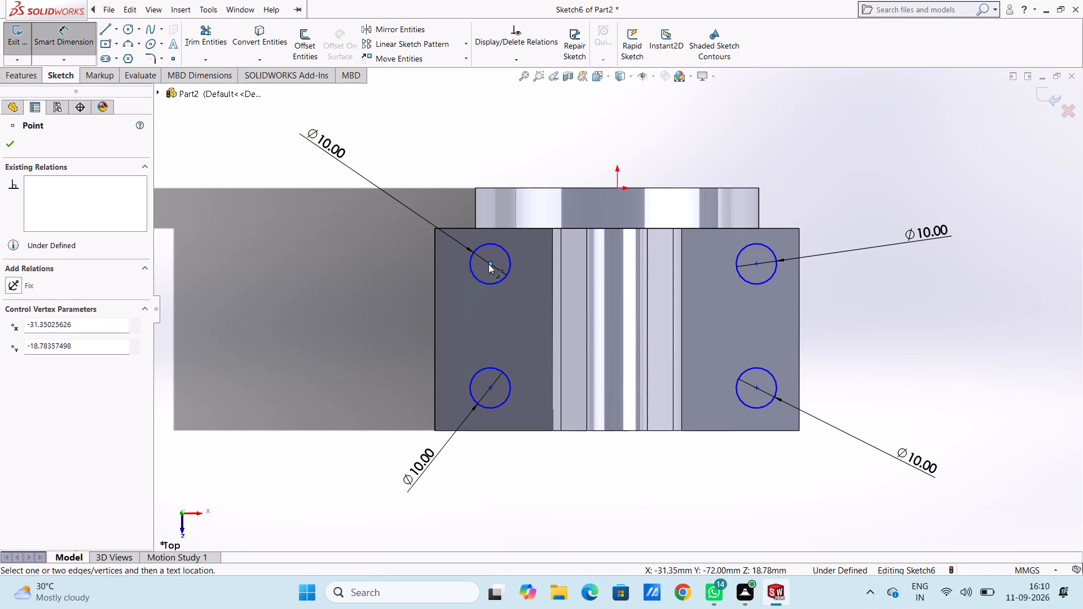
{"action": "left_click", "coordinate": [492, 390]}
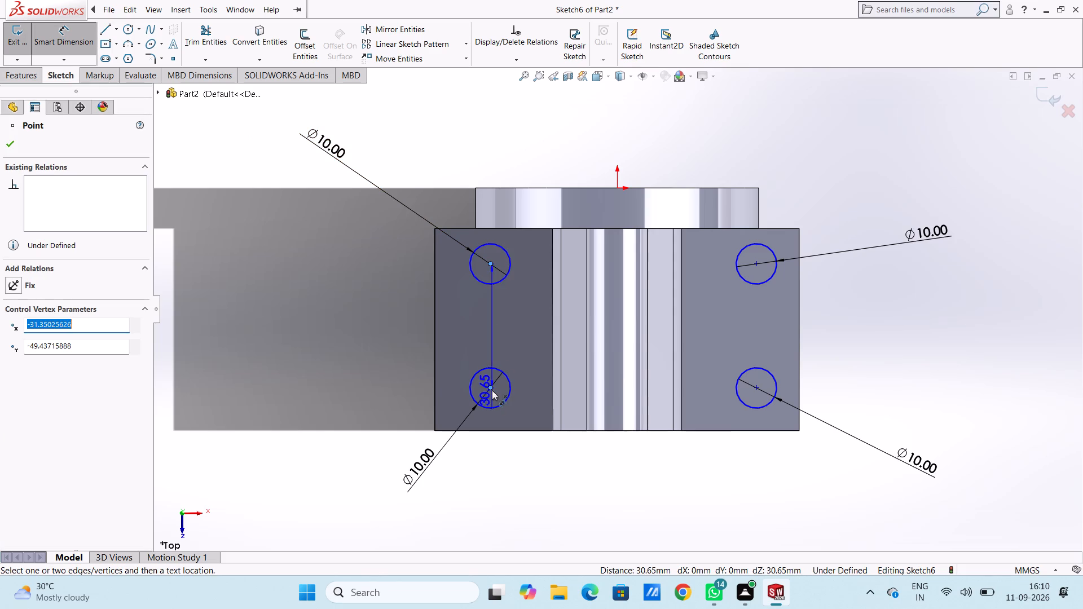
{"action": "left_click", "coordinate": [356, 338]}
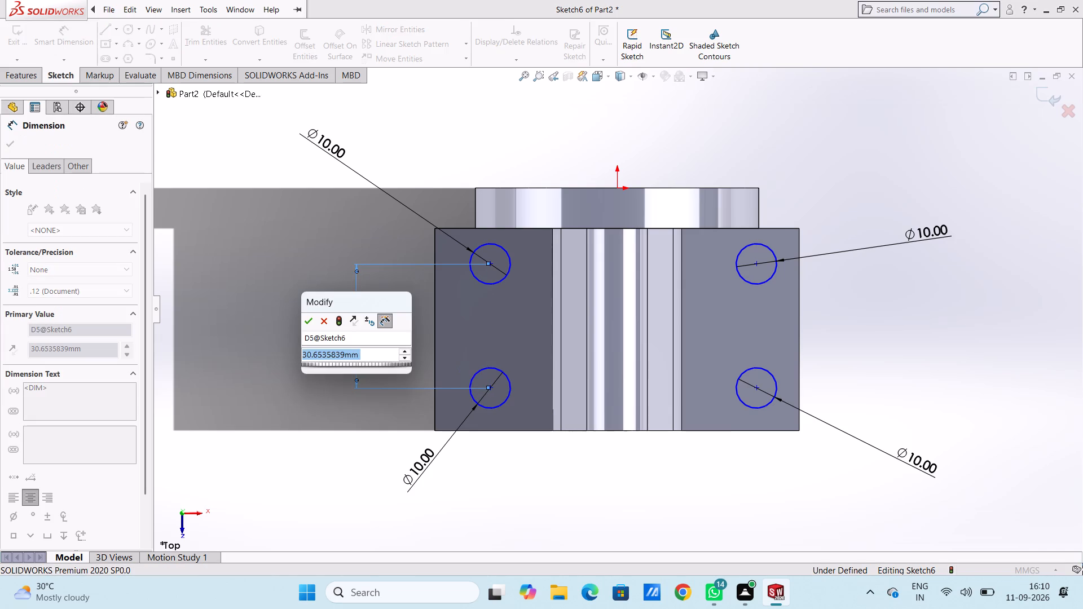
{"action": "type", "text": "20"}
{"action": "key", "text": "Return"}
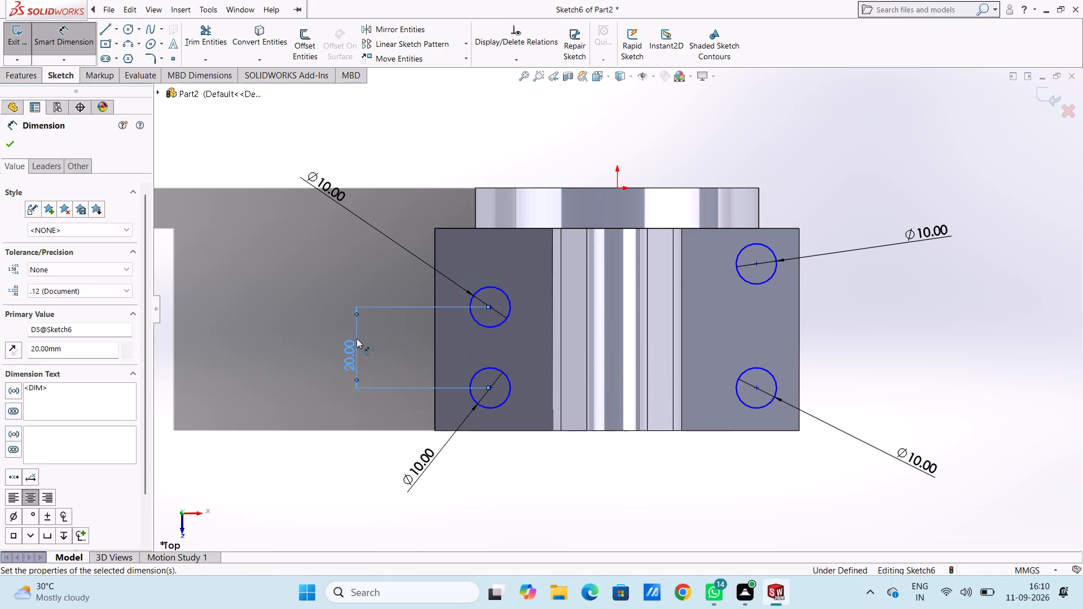
Dimension the rear negative-X circle's centre 10 mm from the base's rear edge, next to the plate.
{"action": "left_click", "coordinate": [494, 230]}
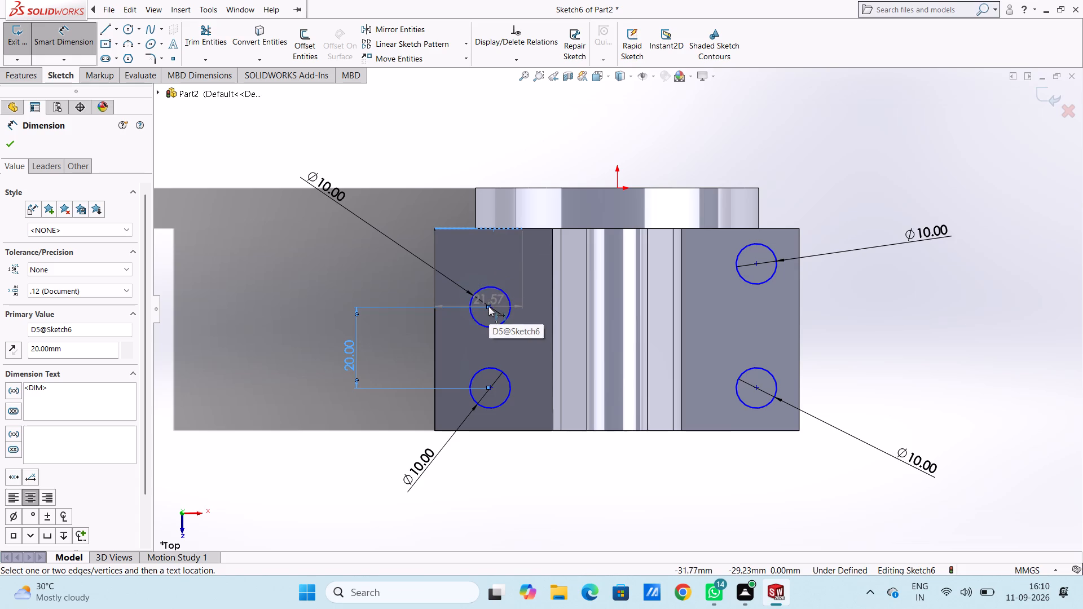
{"action": "left_click", "coordinate": [490, 306]}
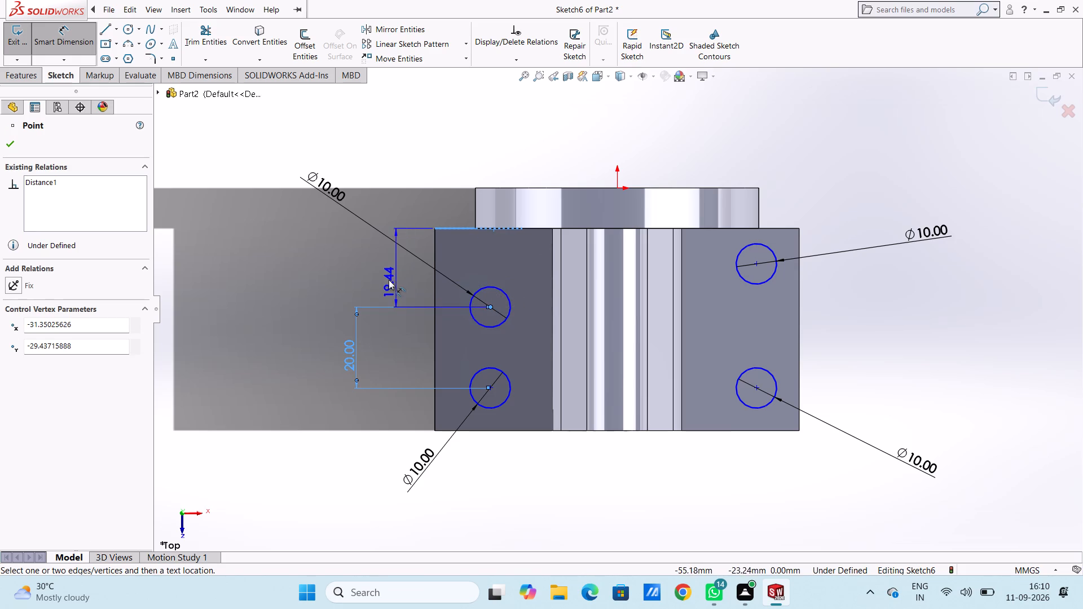
{"action": "left_click", "coordinate": [383, 278]}
{"action": "type", "text": "10"}
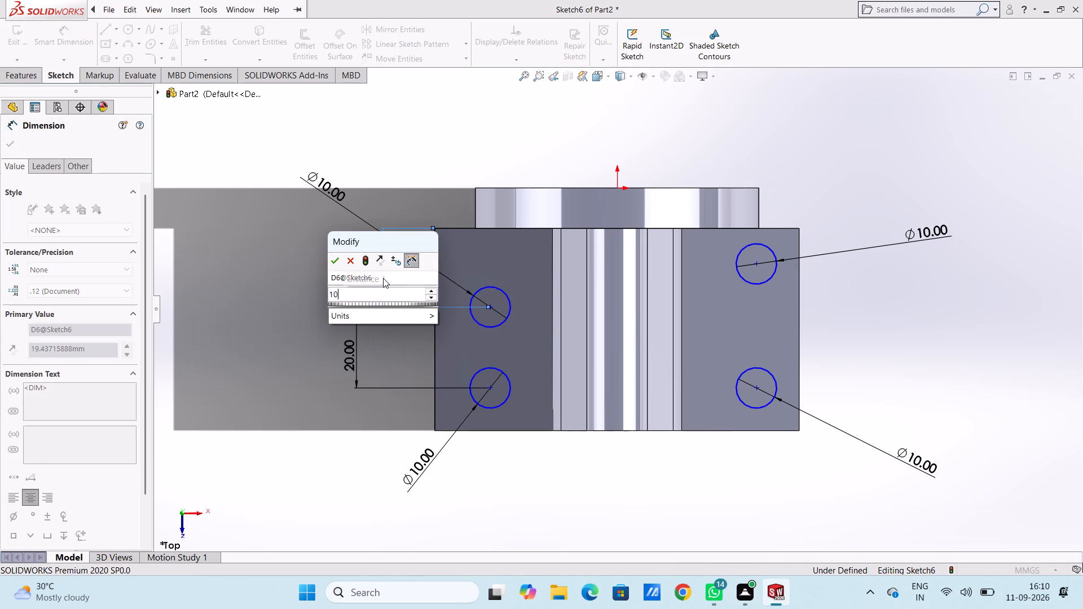
{"action": "key", "text": "Return"}
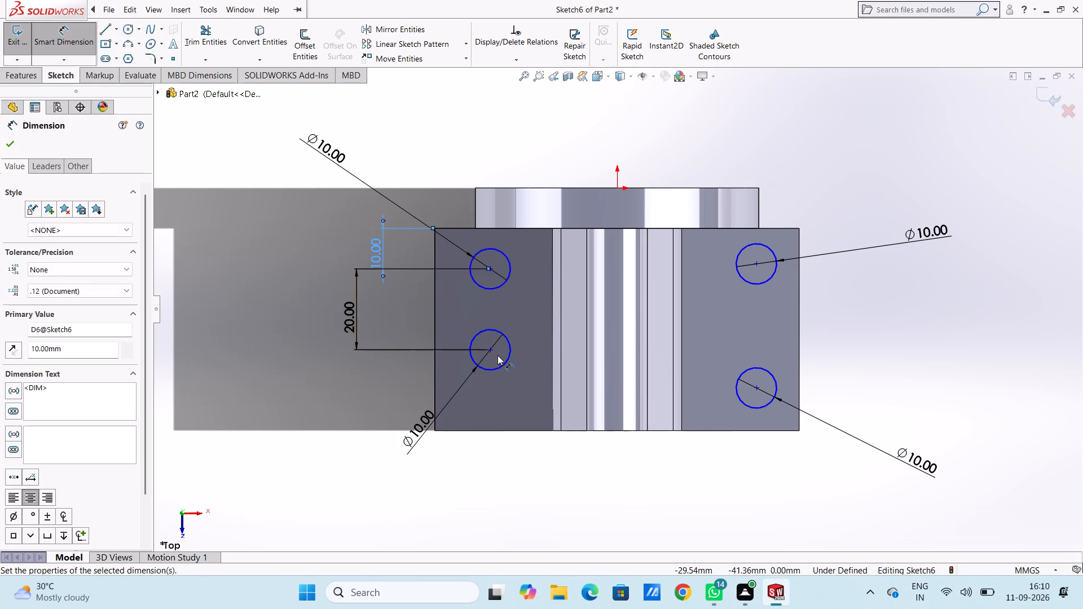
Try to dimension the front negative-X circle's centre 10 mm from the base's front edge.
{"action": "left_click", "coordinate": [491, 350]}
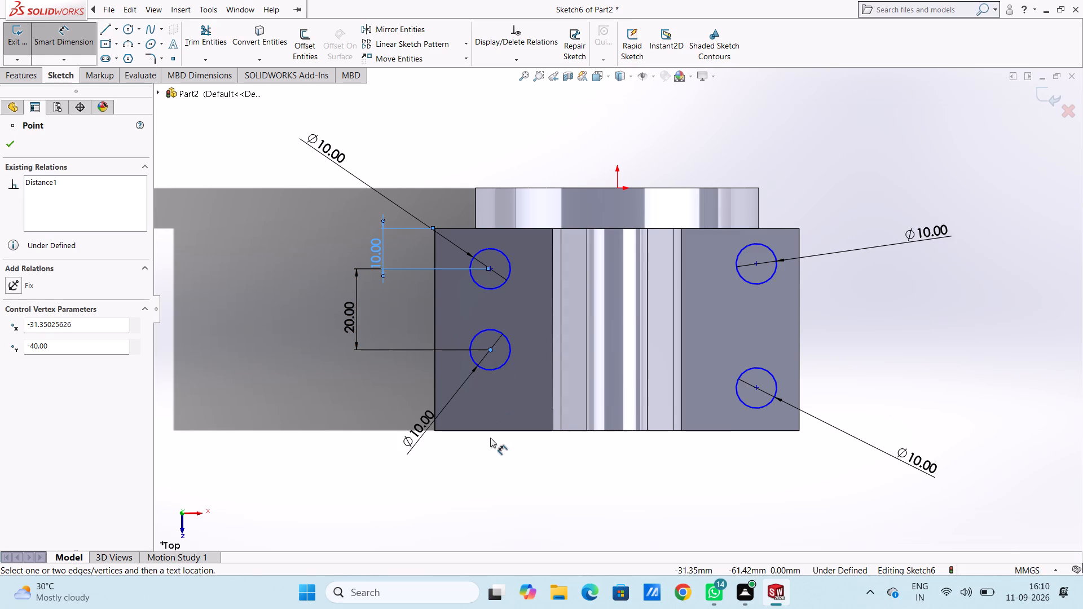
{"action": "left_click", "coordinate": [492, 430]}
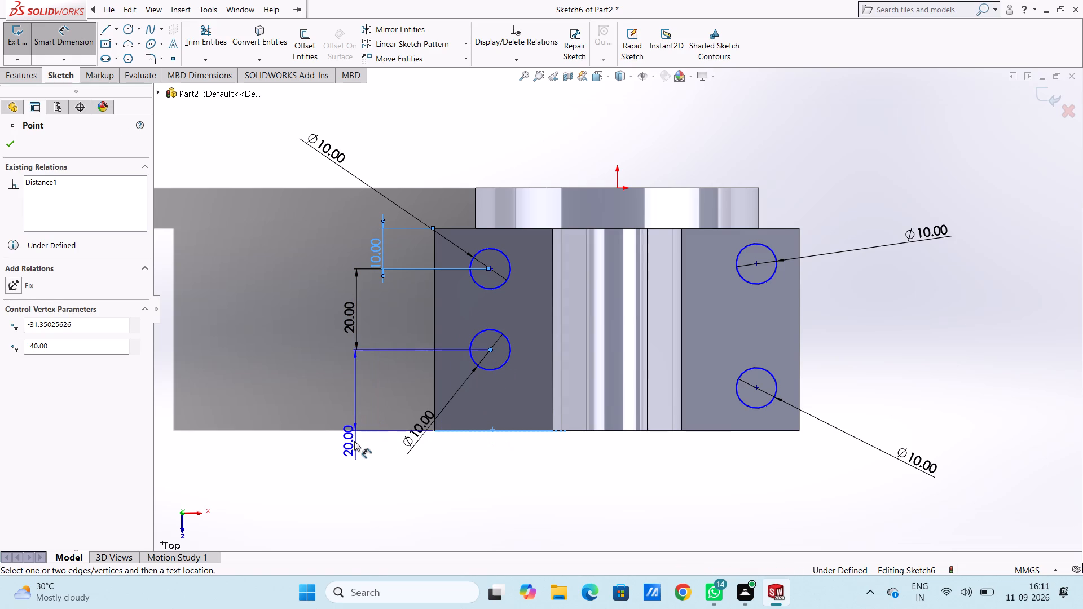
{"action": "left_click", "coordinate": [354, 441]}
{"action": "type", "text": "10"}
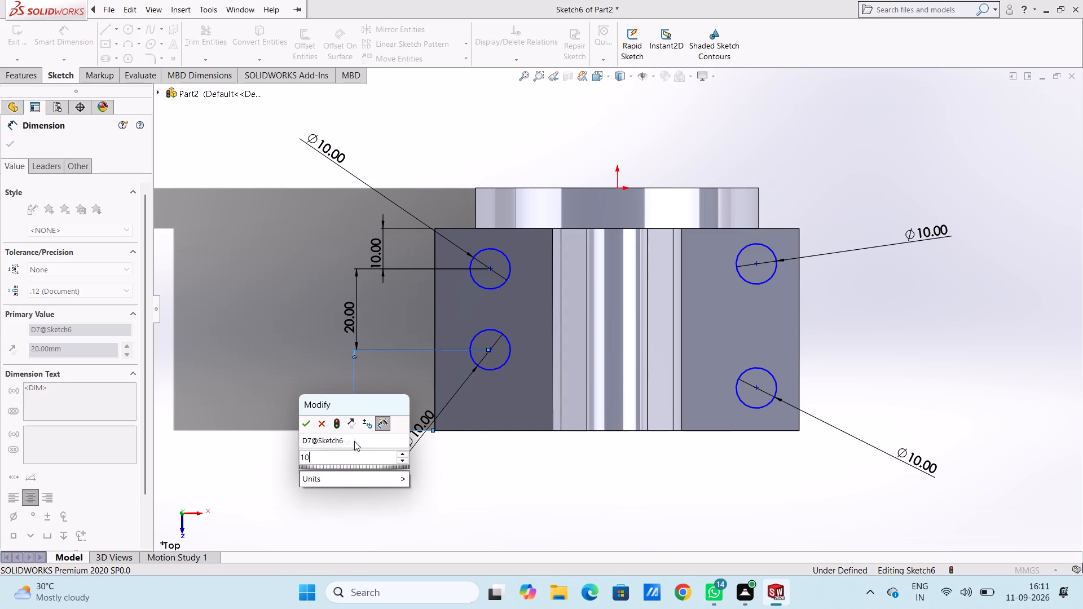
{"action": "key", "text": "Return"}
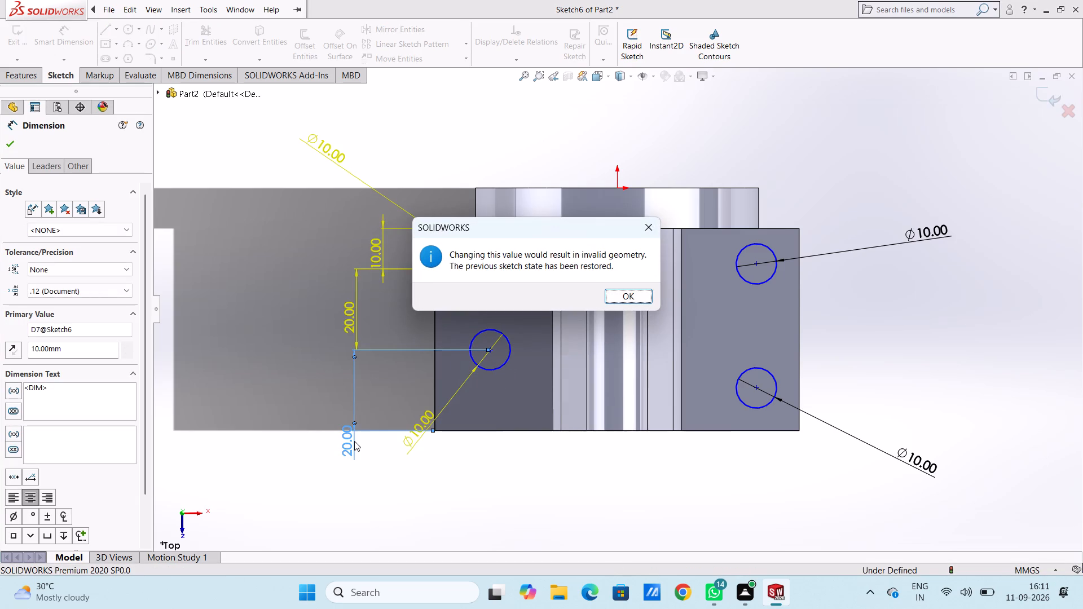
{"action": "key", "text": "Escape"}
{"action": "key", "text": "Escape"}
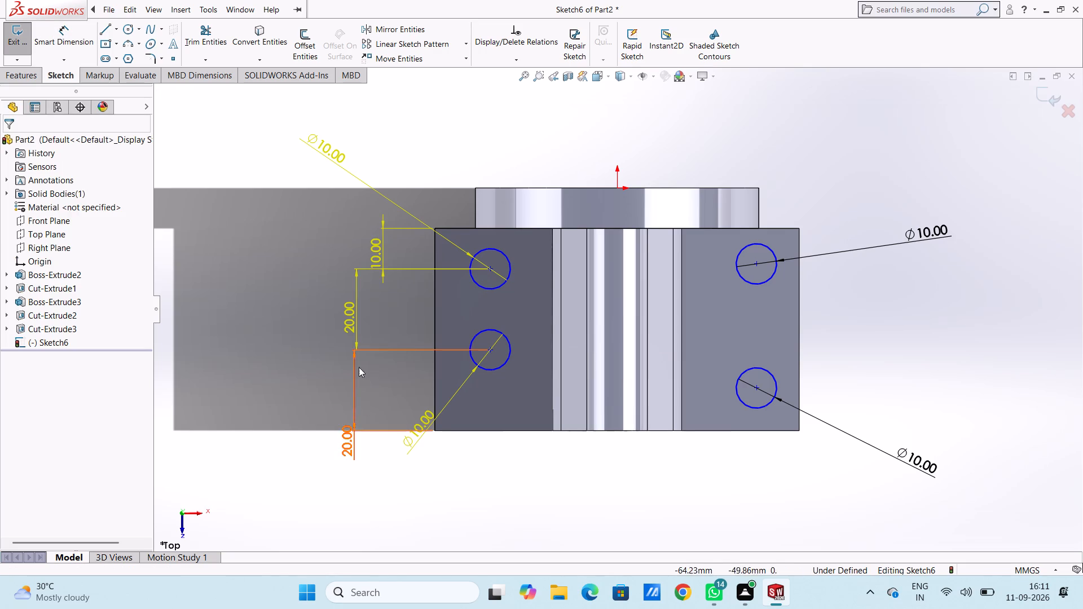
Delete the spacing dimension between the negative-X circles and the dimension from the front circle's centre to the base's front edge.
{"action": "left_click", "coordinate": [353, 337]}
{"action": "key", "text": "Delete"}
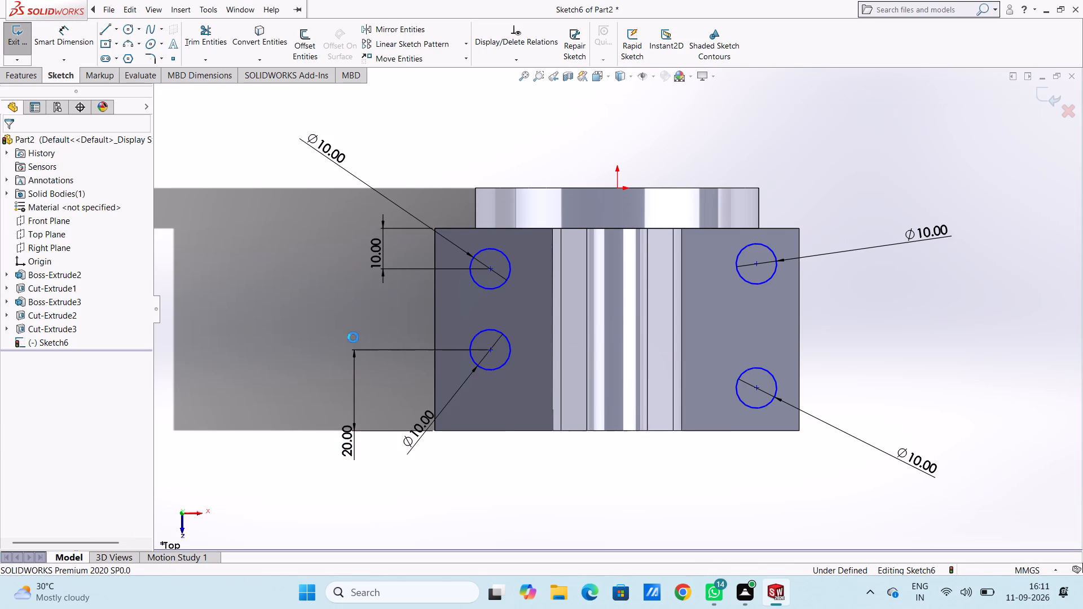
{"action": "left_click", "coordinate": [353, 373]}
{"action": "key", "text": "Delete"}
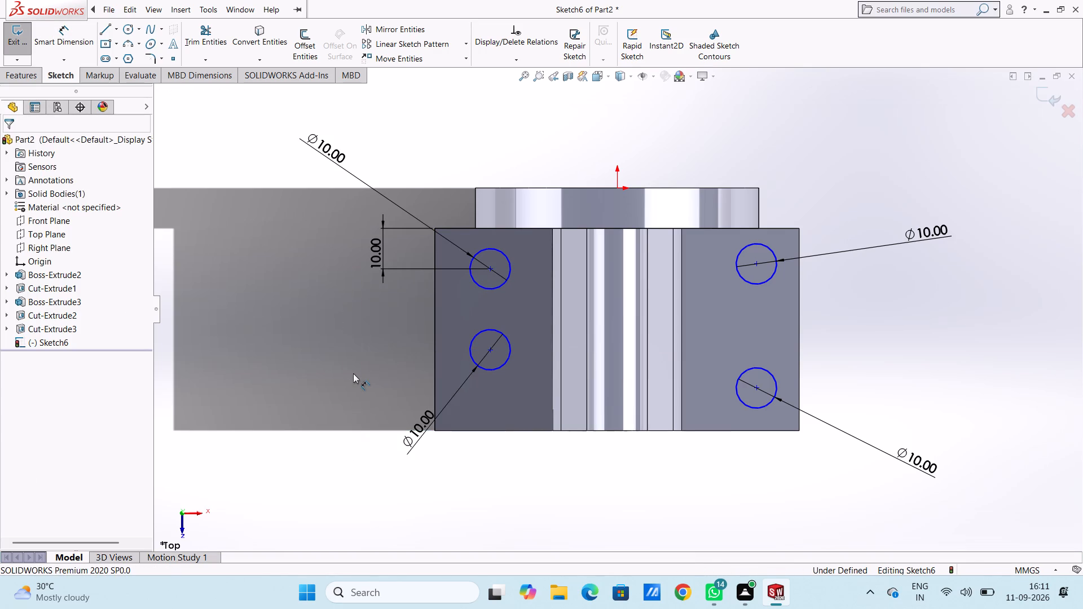
Dimension the front negative-X circle's centre 10 mm from the base's front edge.
{"action": "left_click", "coordinate": [86, 46]}
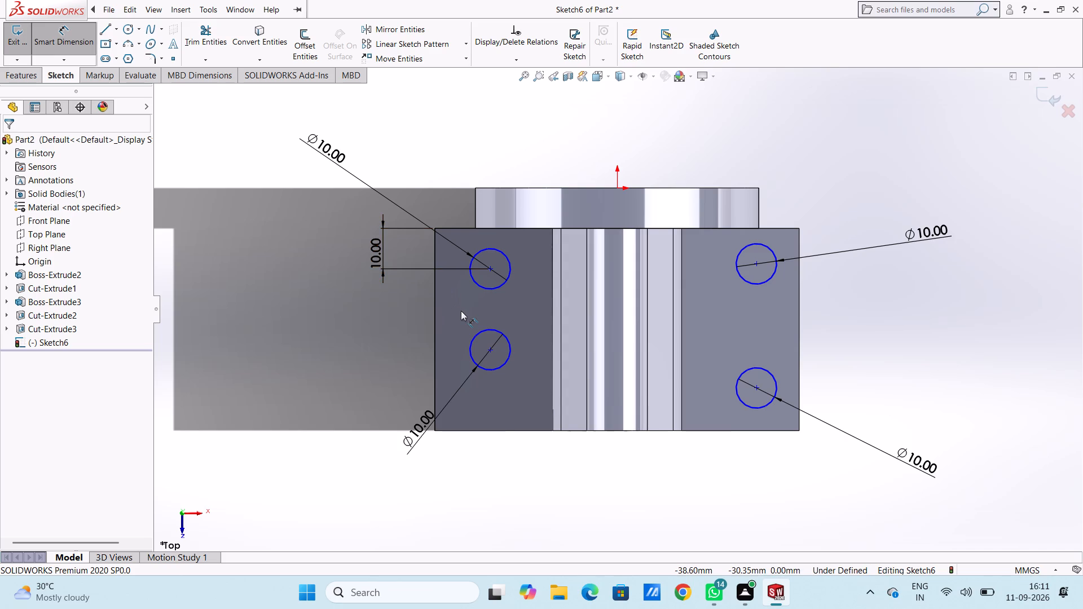
{"action": "left_click", "coordinate": [491, 348]}
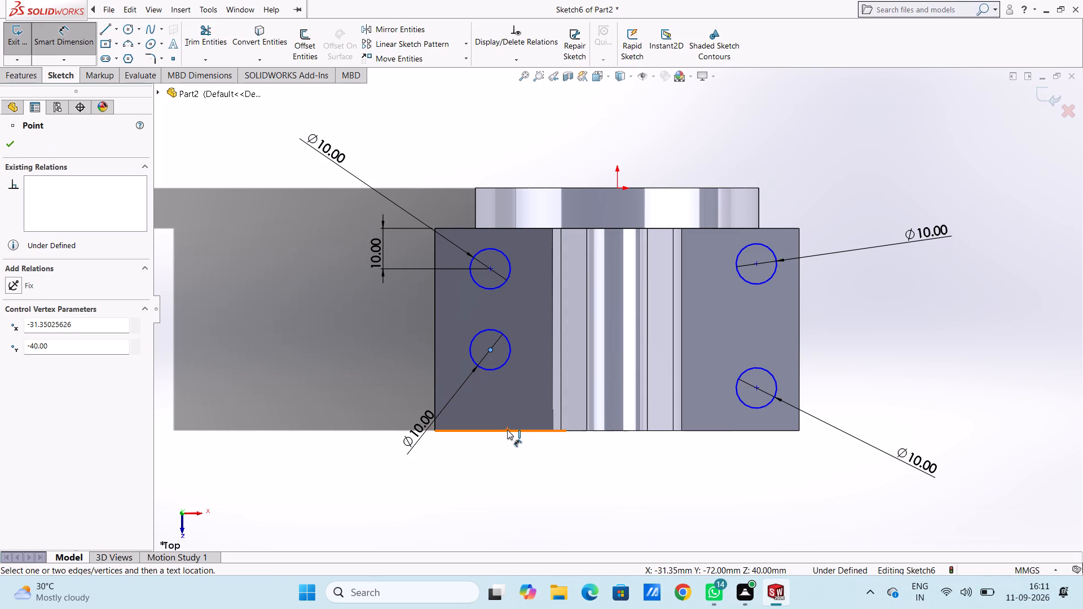
{"action": "left_click", "coordinate": [507, 430]}
{"action": "left_click", "coordinate": [325, 439]}
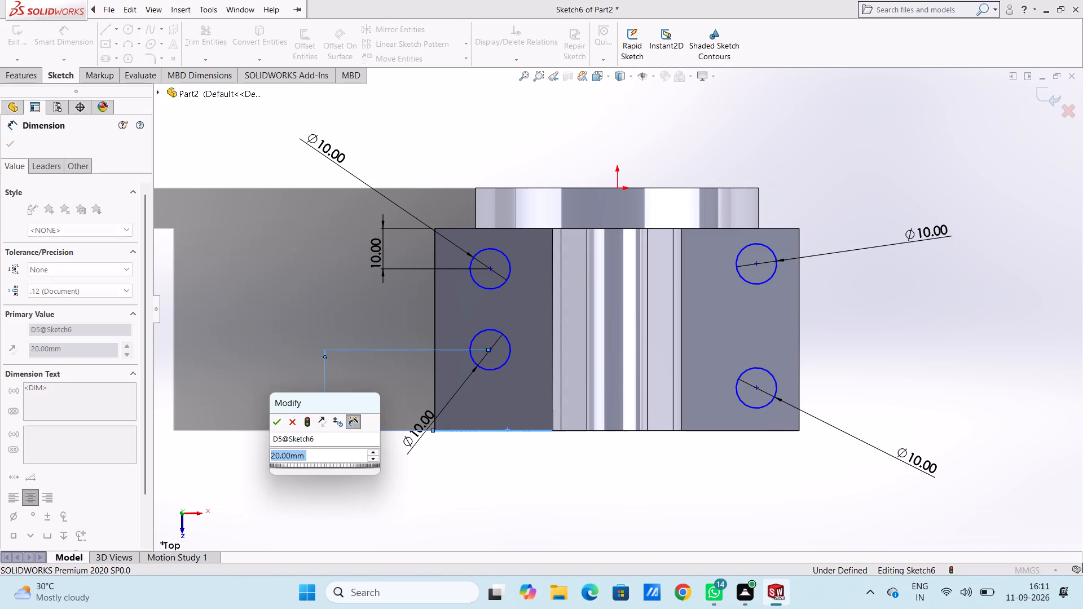
{"action": "type", "text": "10"}
{"action": "key", "text": "Return"}
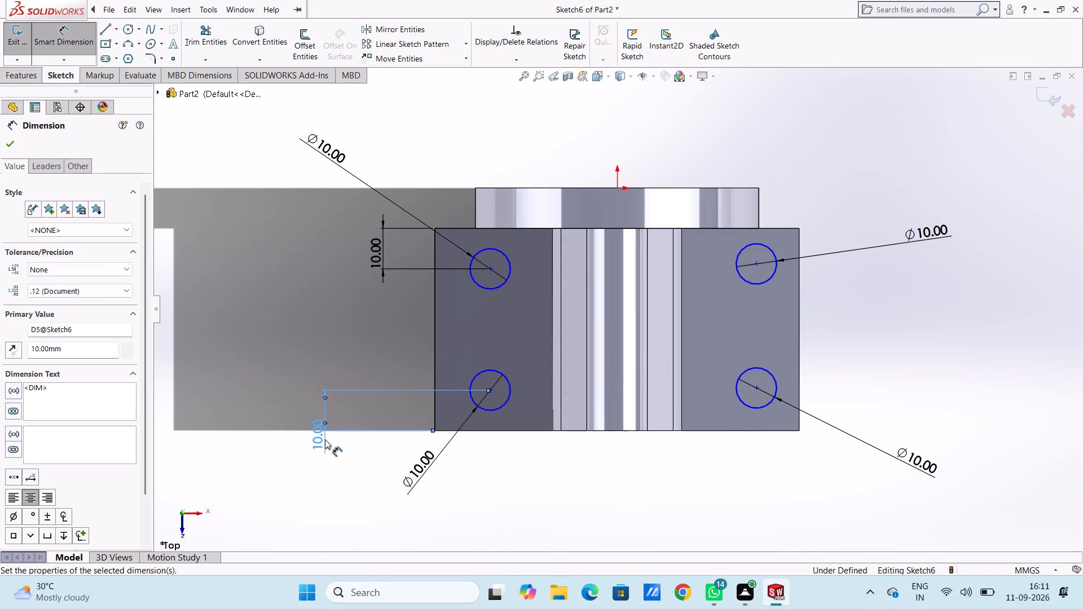
{"action": "left_click", "coordinate": [351, 360]}
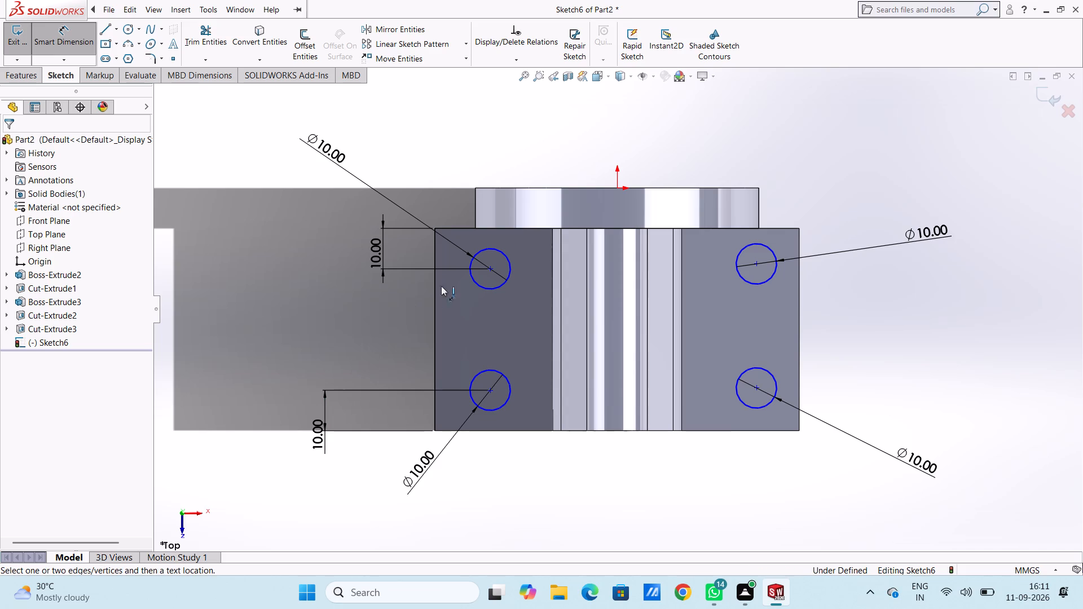
Dimension the centre-to-centre distance between the rear and front negative-X circles.
{"action": "left_click", "coordinate": [491, 269]}
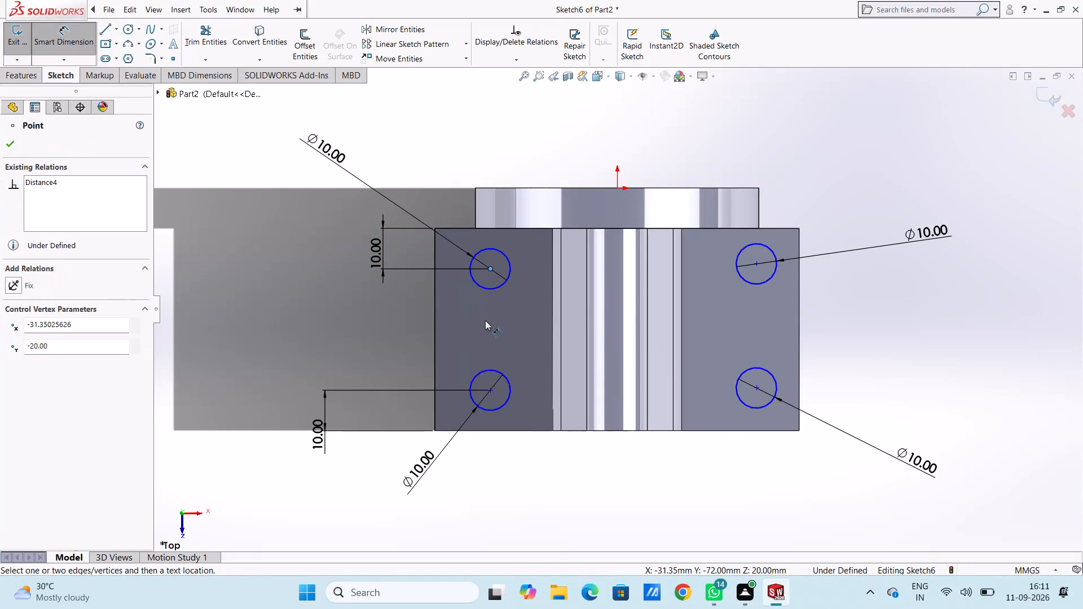
{"action": "left_click", "coordinate": [489, 390]}
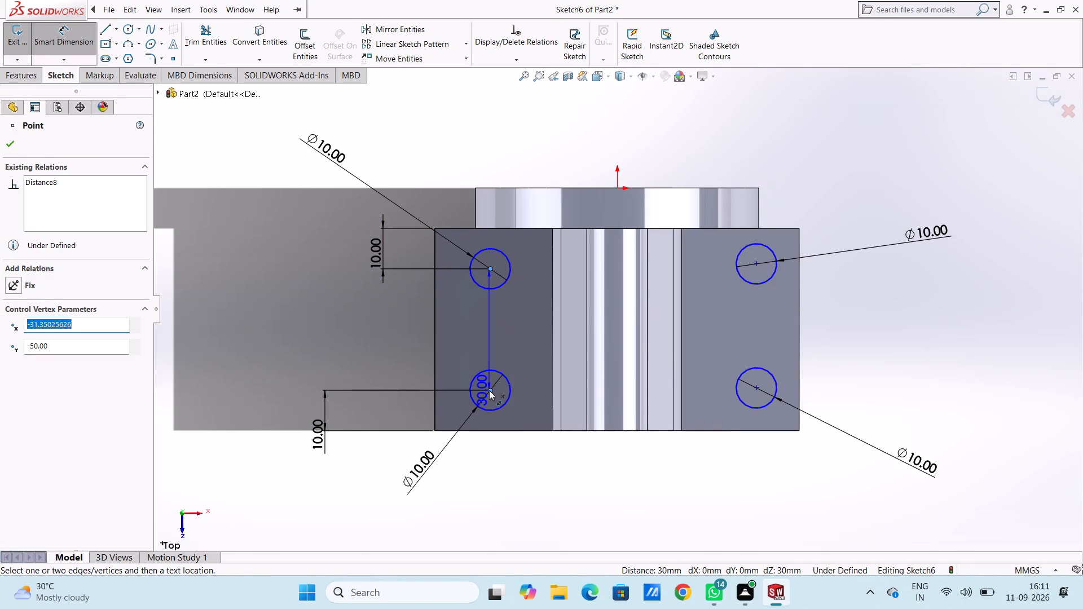
{"action": "left_click", "coordinate": [352, 369]}
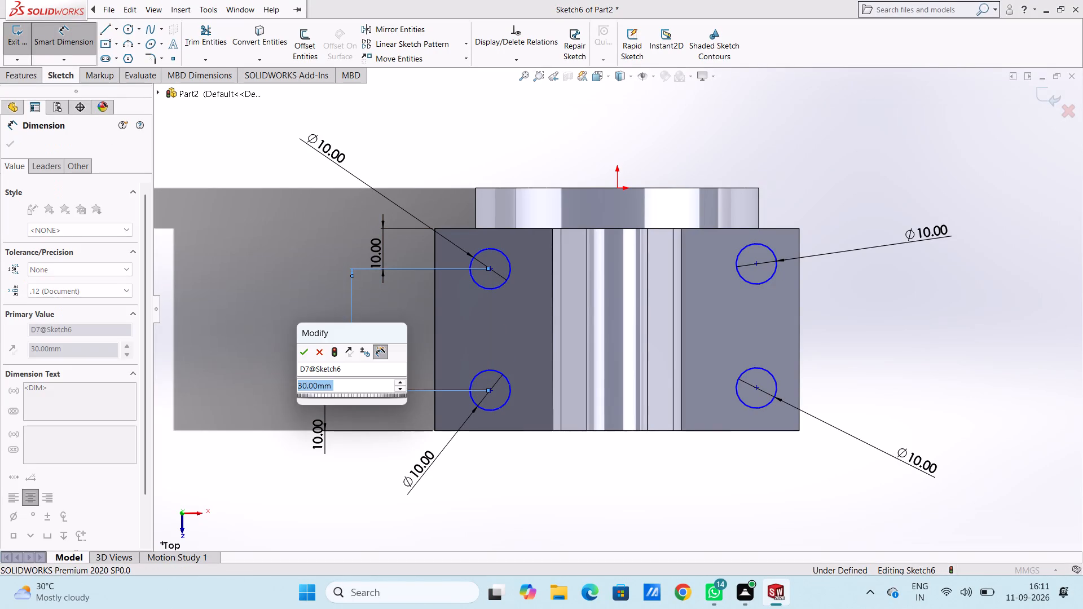
{"action": "key", "text": "Return"}
{"action": "left_click", "coordinate": [418, 335]}
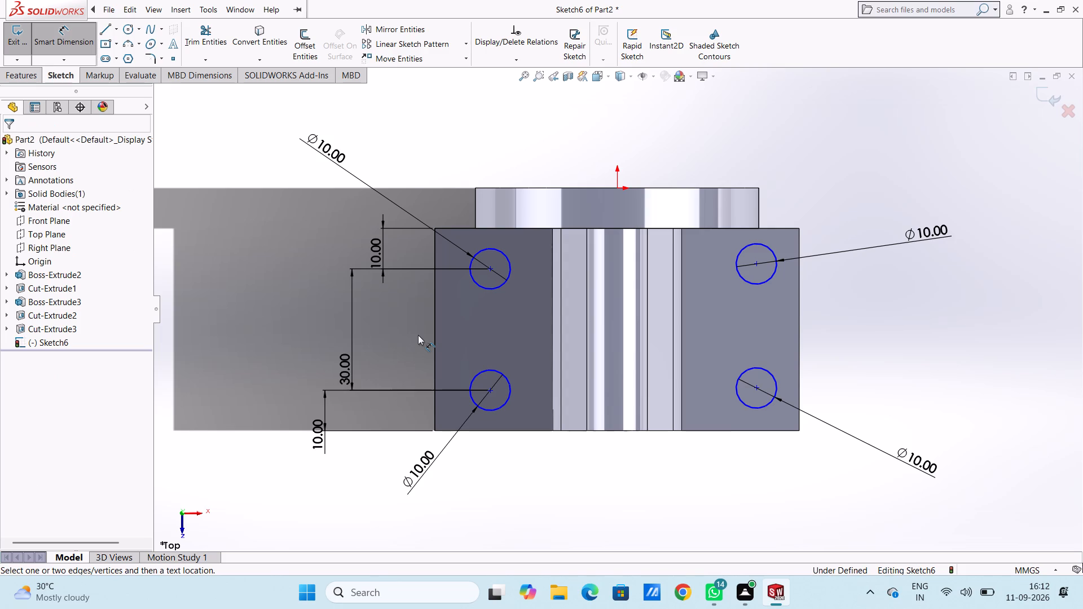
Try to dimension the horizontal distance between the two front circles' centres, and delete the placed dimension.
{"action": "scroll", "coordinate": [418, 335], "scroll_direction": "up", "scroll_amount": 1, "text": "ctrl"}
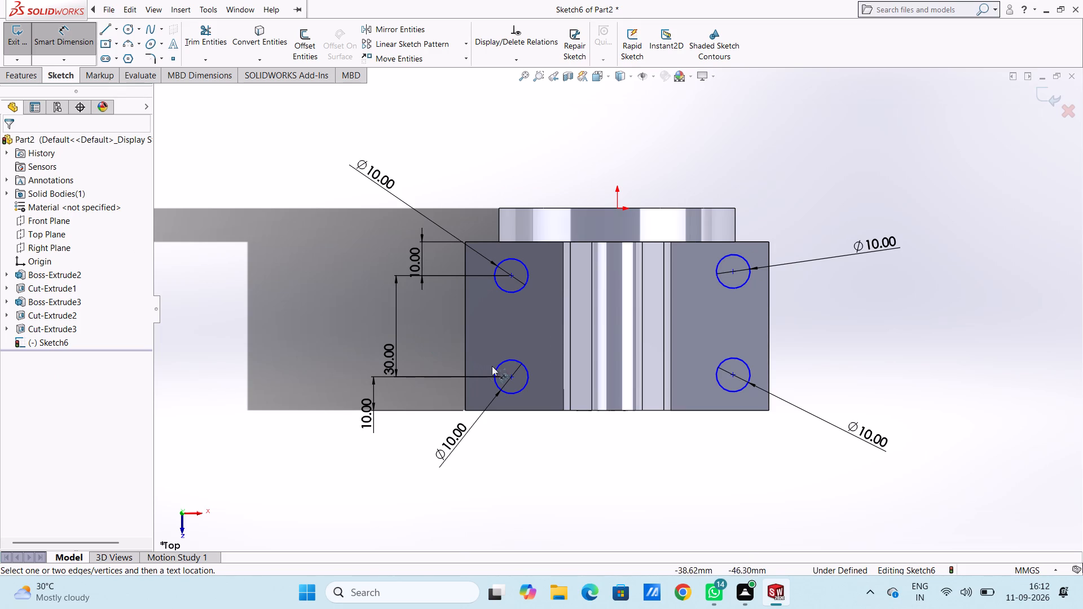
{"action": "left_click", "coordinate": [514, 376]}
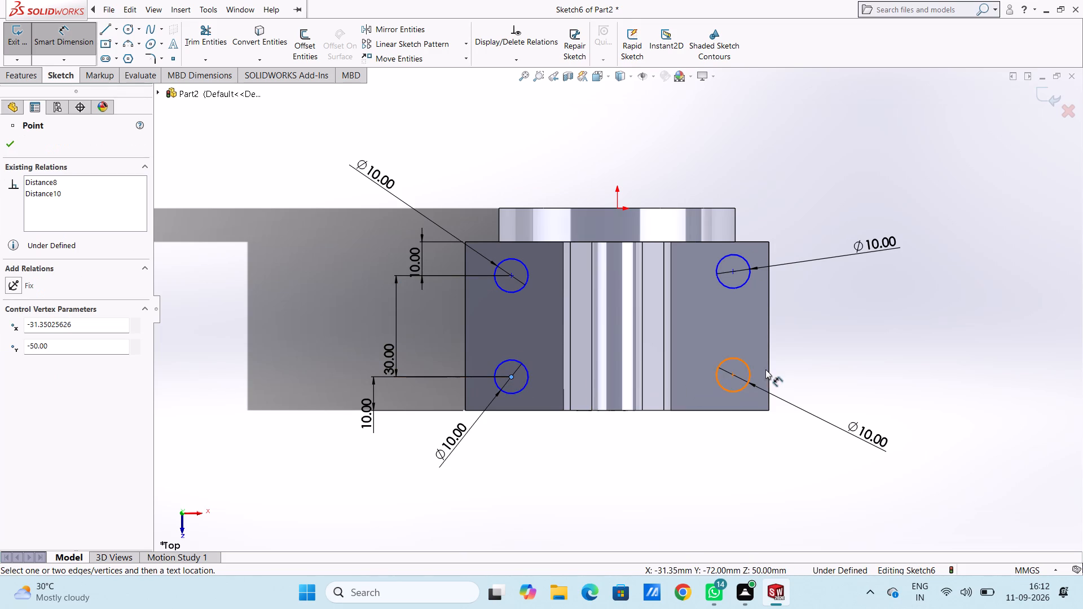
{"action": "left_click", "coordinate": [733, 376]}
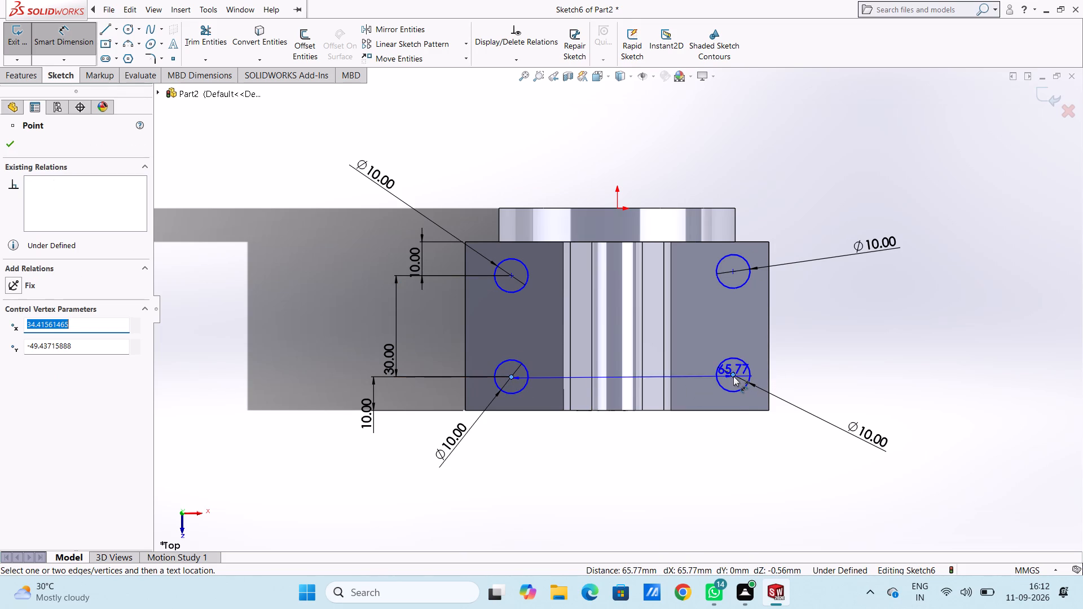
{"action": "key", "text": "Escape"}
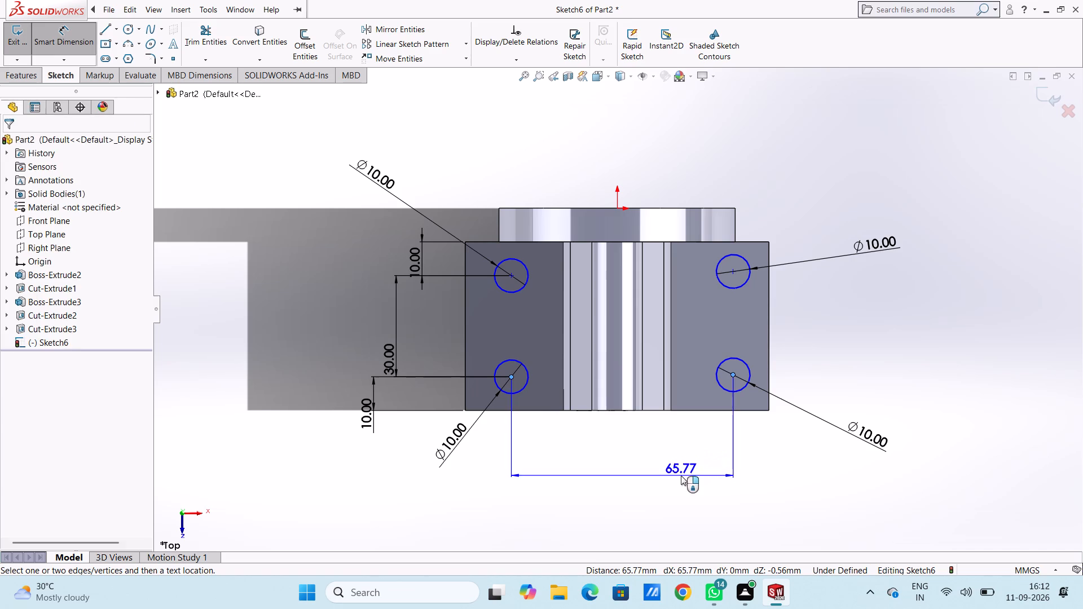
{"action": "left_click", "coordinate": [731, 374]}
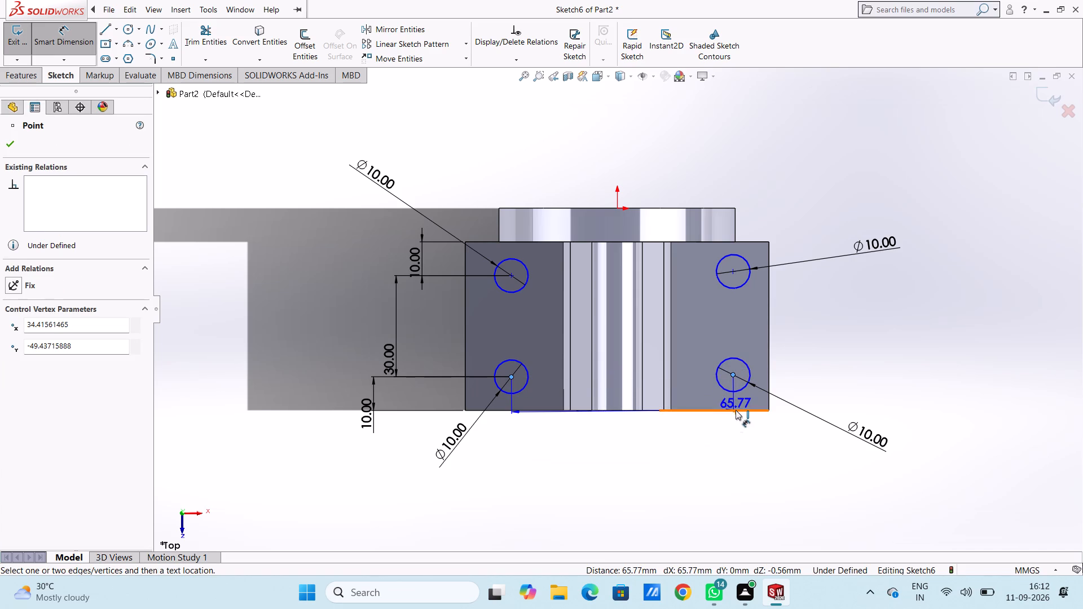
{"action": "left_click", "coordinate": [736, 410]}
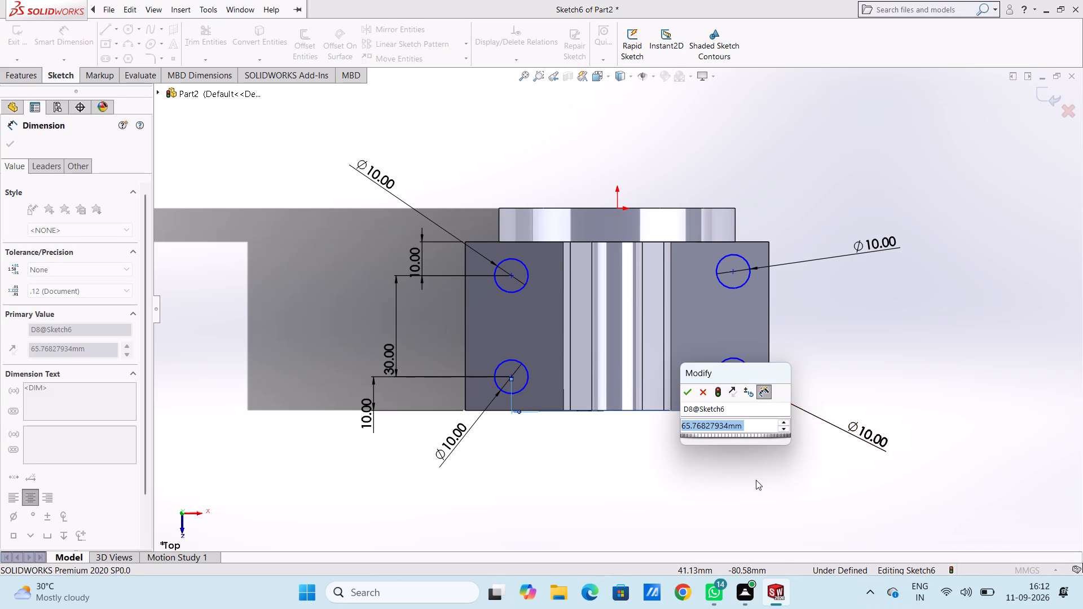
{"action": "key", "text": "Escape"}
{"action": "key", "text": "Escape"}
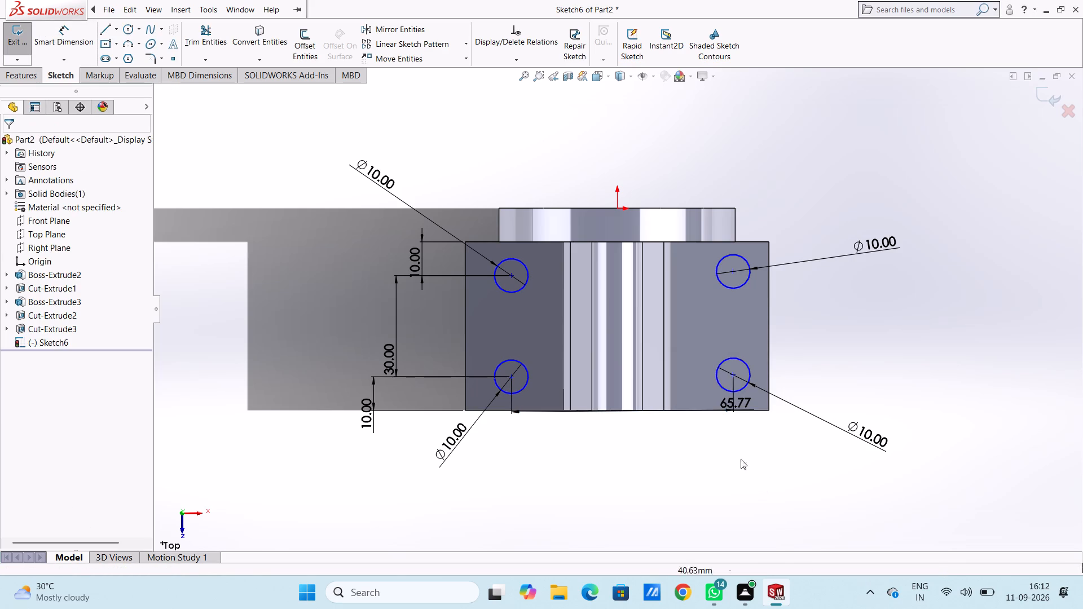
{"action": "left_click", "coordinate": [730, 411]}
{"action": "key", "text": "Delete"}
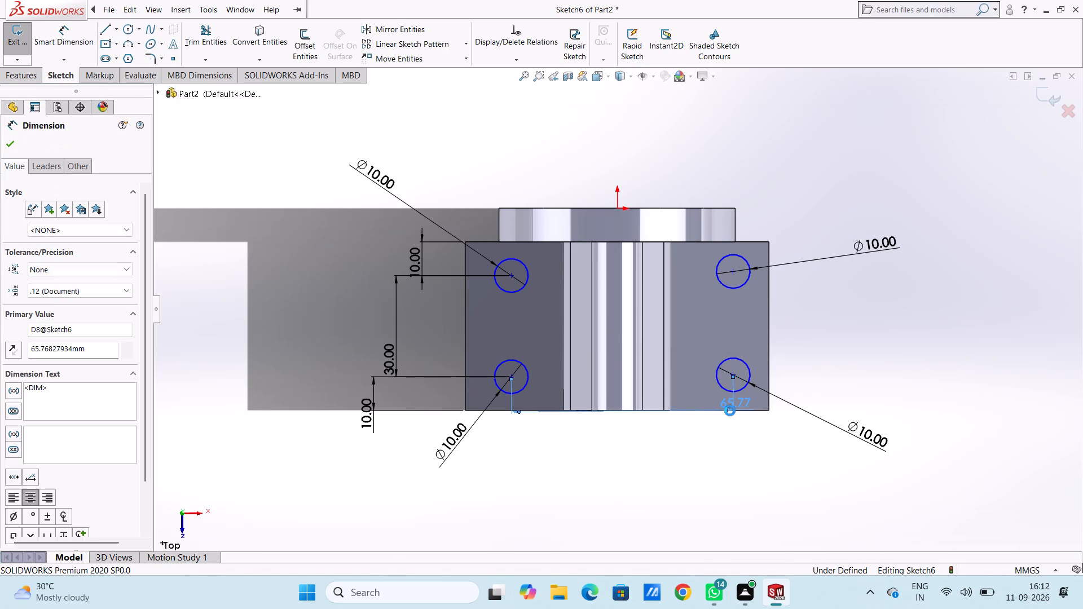
Dimension the front positive-X circle's centre 10 mm from the base's front edge.
{"action": "left_click", "coordinate": [59, 38]}
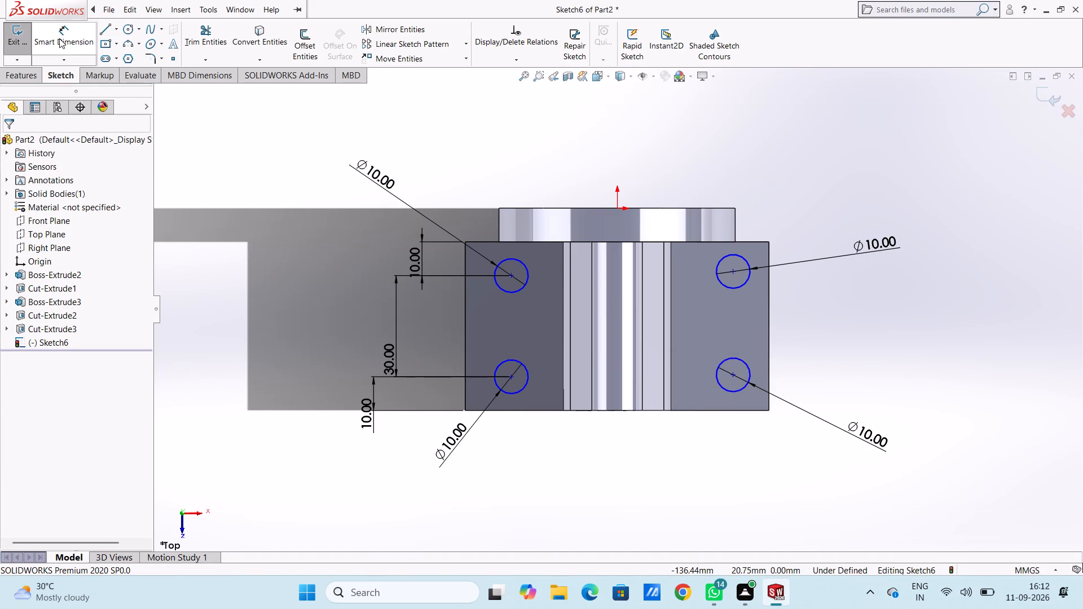
{"action": "left_click", "coordinate": [734, 376]}
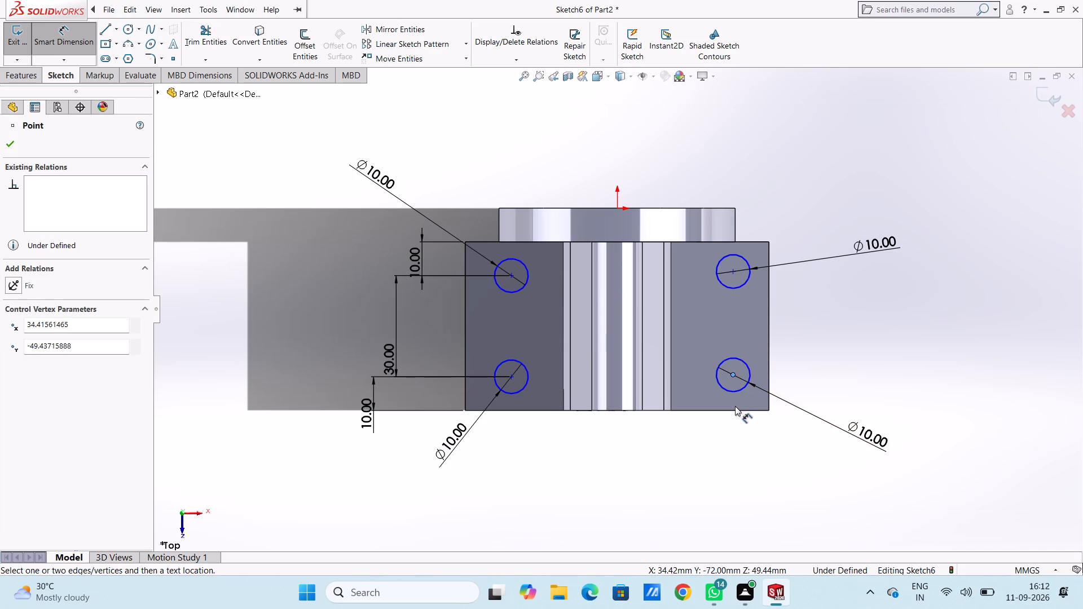
{"action": "left_click", "coordinate": [736, 411]}
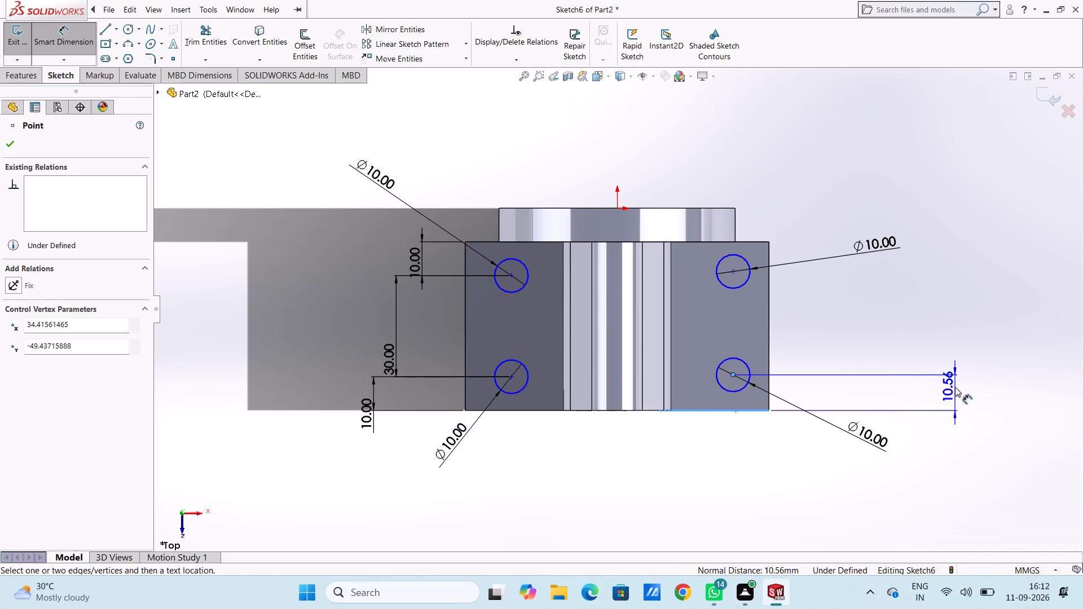
{"action": "left_click", "coordinate": [955, 387]}
{"action": "type", "text": "10"}
{"action": "key", "text": "Return"}
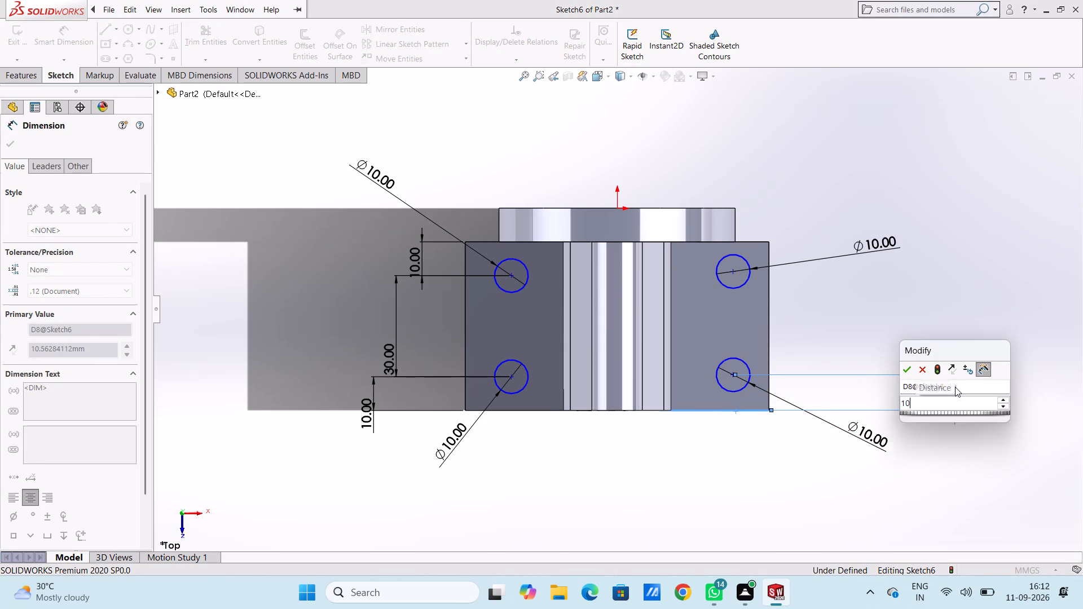
{"action": "left_click", "coordinate": [901, 343]}
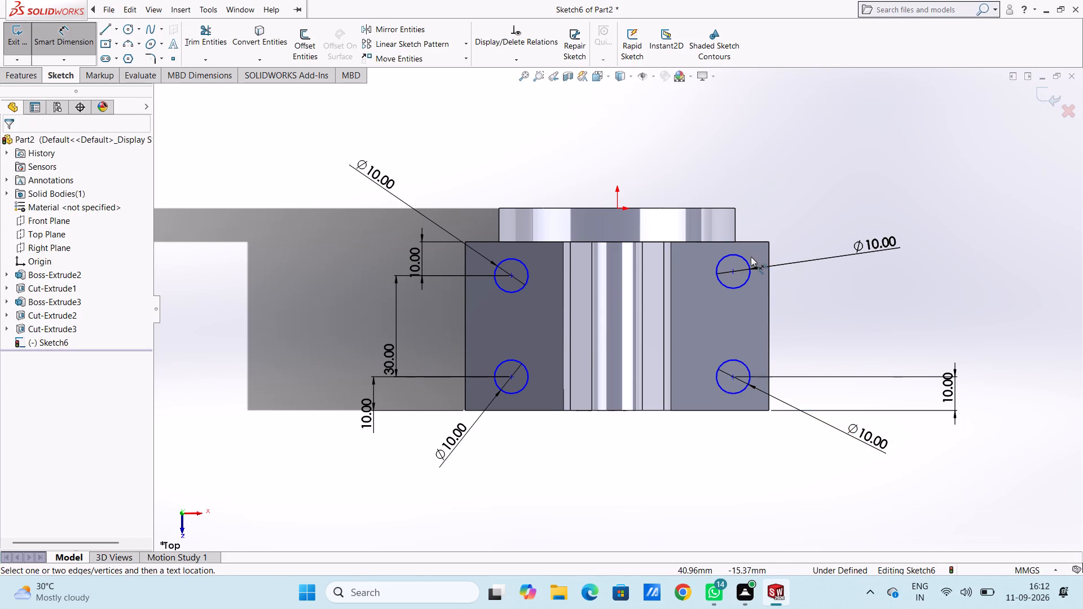
Dimension the rear positive-X circle's centre 10 mm from the base's rear edge, next to the plate.
{"action": "left_click", "coordinate": [738, 241]}
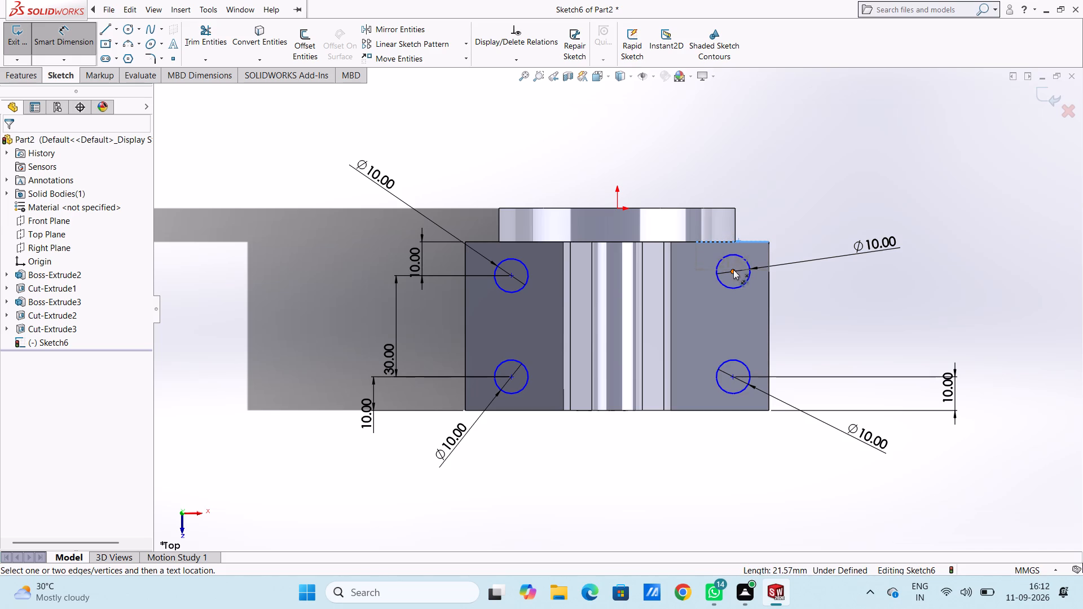
{"action": "left_click", "coordinate": [732, 272]}
{"action": "left_click", "coordinate": [1027, 255]}
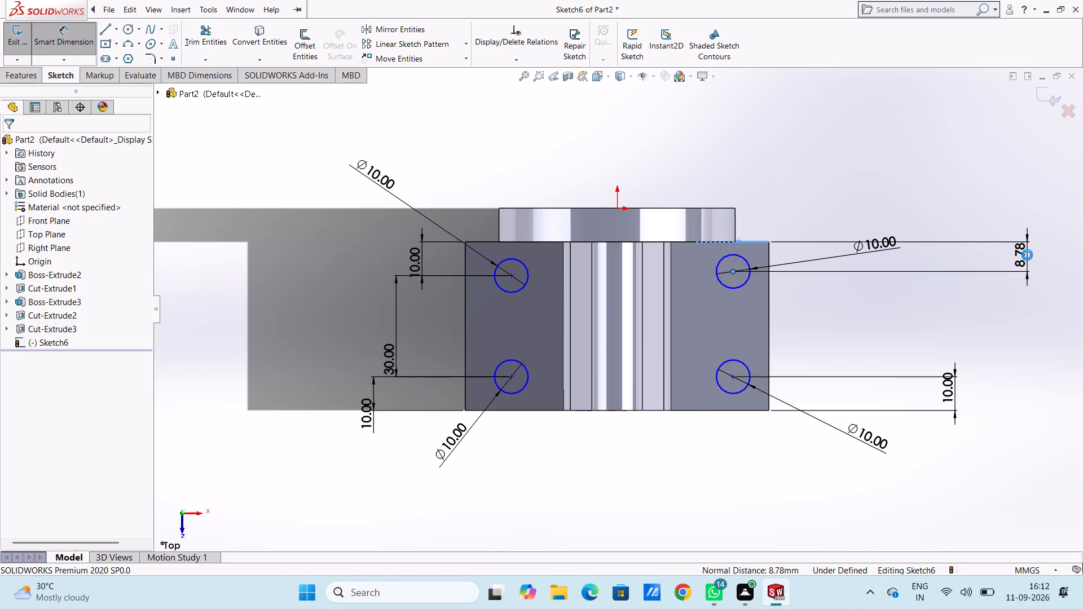
{"action": "type", "text": "10"}
{"action": "key", "text": "Return"}
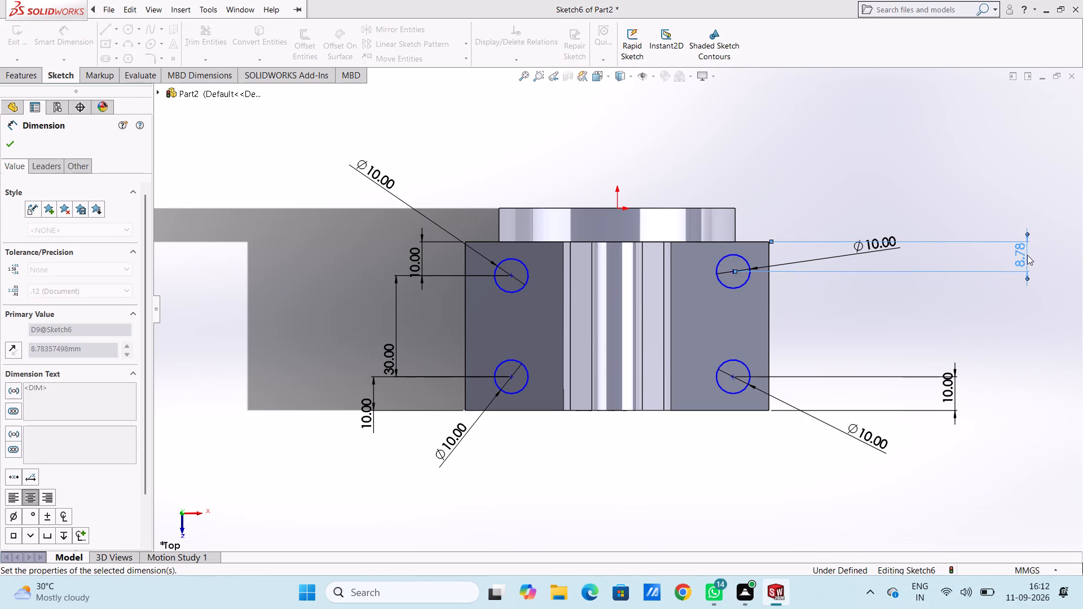
{"action": "key", "text": "Escape"}
{"action": "key", "text": "Escape"}
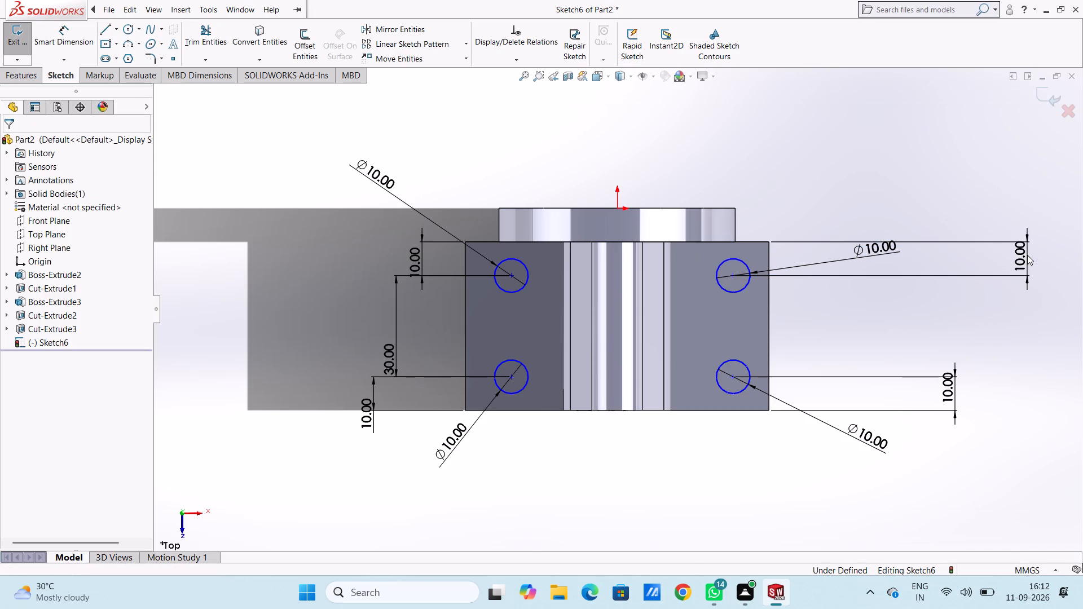
Dimension the horizontal centre-to-centre distance between the two front circles as 65 mm.
{"action": "left_click", "coordinate": [82, 43]}
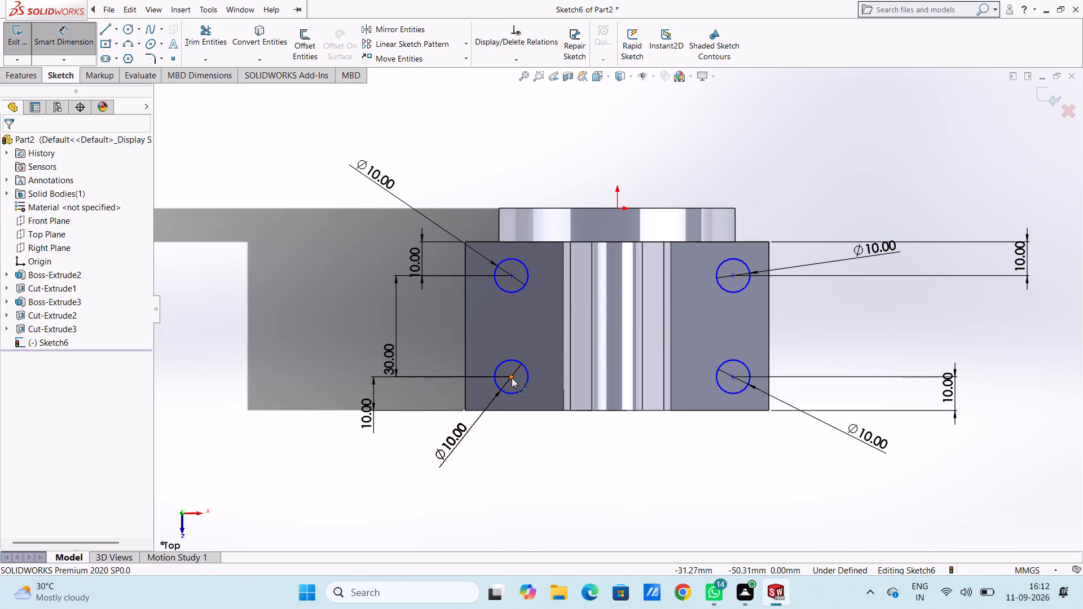
{"action": "left_click", "coordinate": [510, 378]}
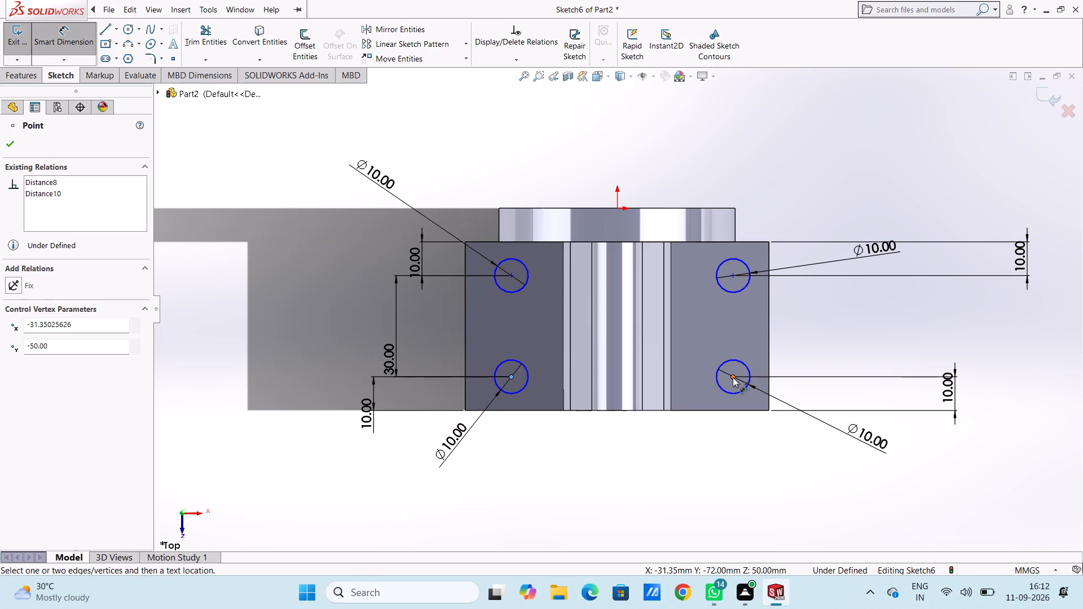
{"action": "left_click", "coordinate": [732, 377]}
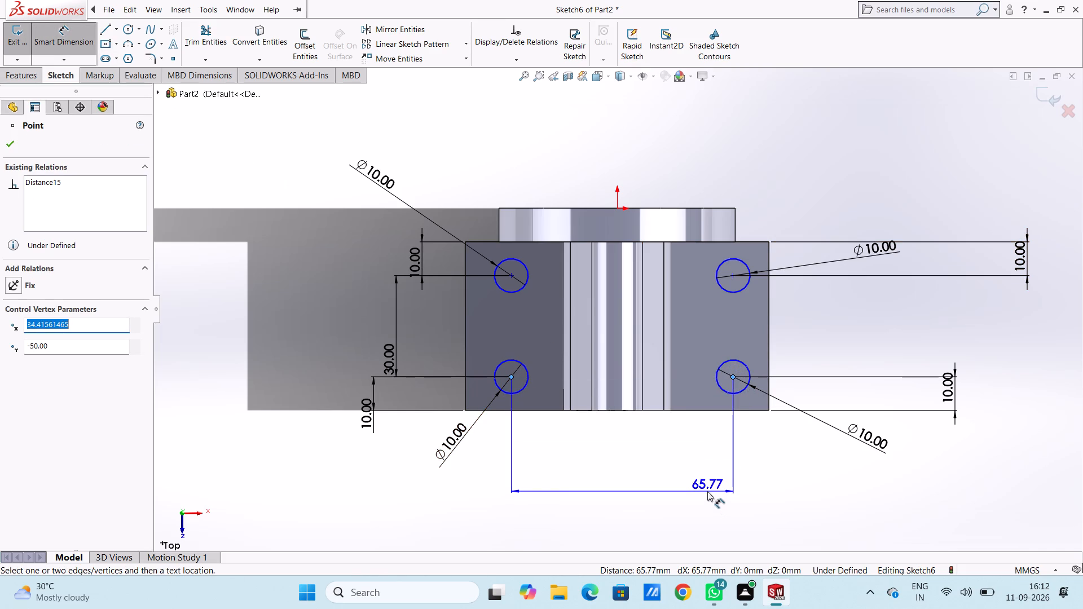
{"action": "left_click", "coordinate": [707, 491]}
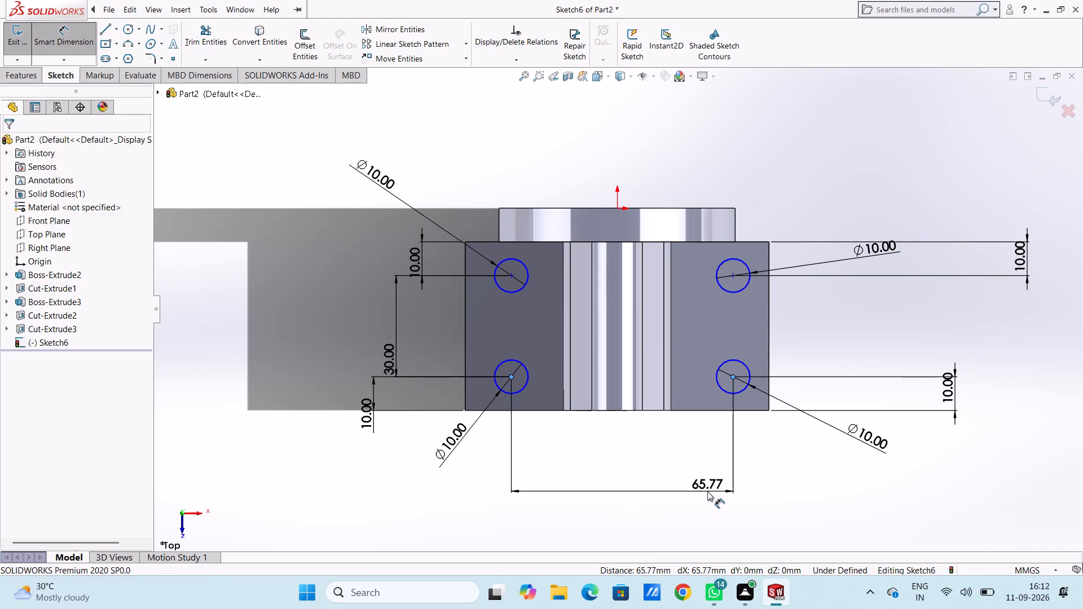
{"action": "type", "text": "65"}
{"action": "key", "text": "Return"}
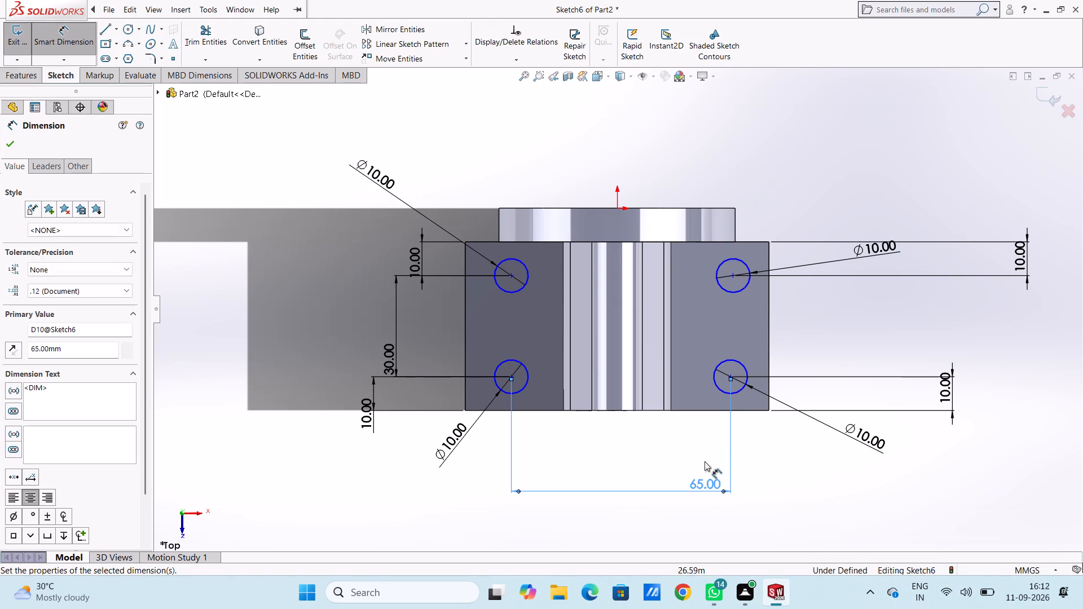
{"action": "left_click", "coordinate": [696, 442]}
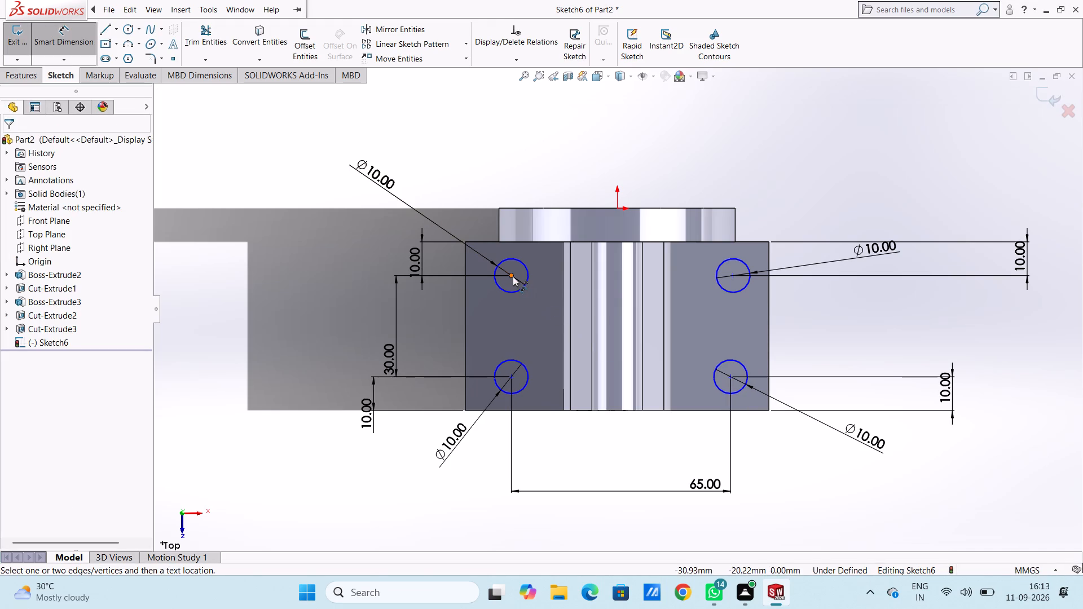
Dimension the horizontal centre-to-centre distance between the two rear circles as 65 mm.
{"action": "left_click", "coordinate": [513, 276]}
{"action": "left_click", "coordinate": [734, 276]}
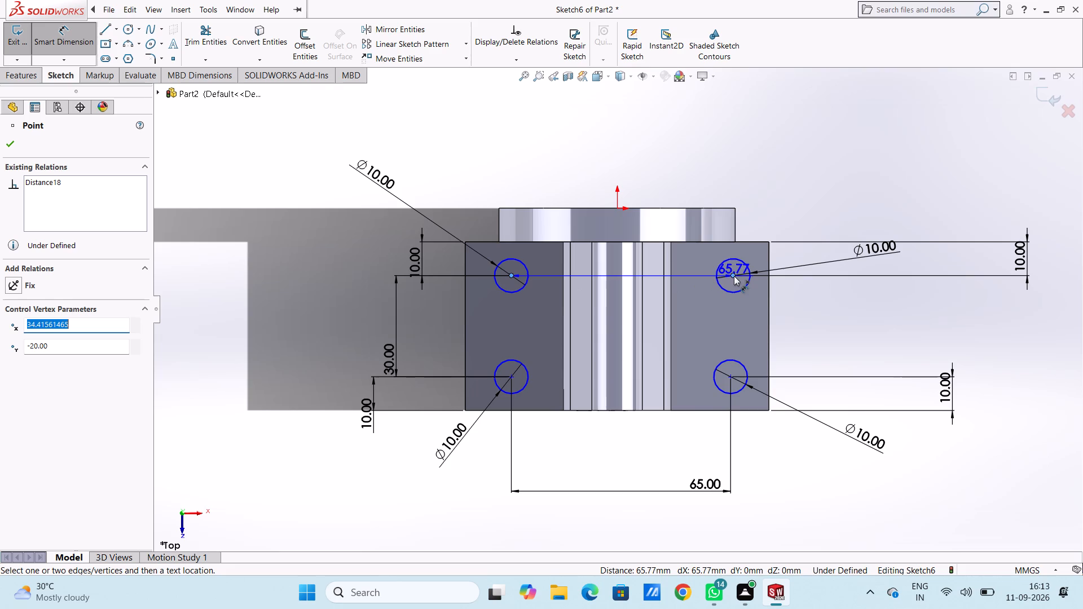
{"action": "left_click", "coordinate": [650, 134]}
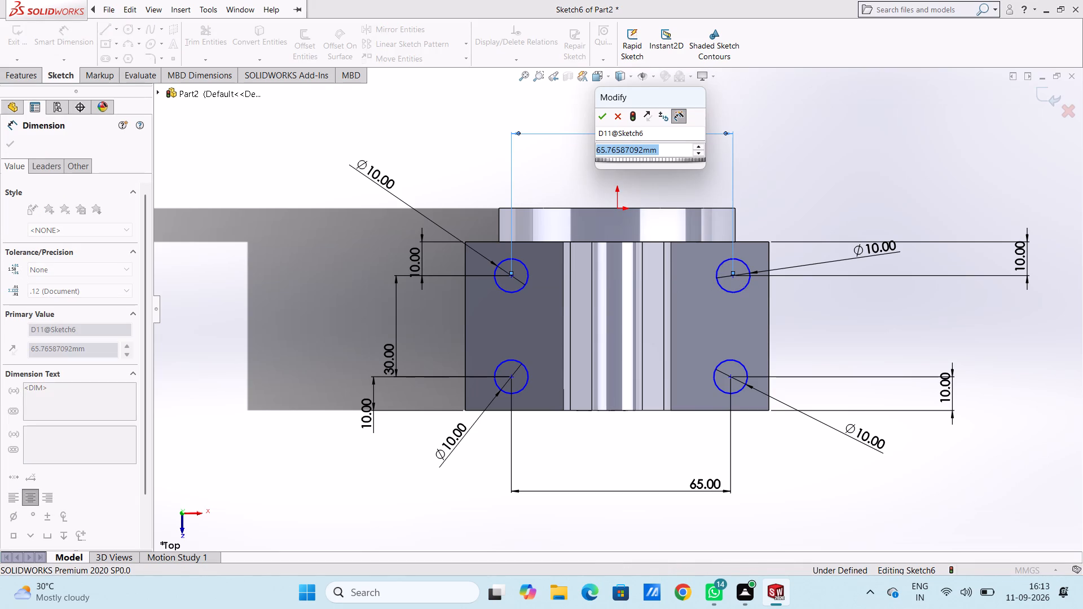
{"action": "type", "text": "65"}
{"action": "key", "text": "Return"}
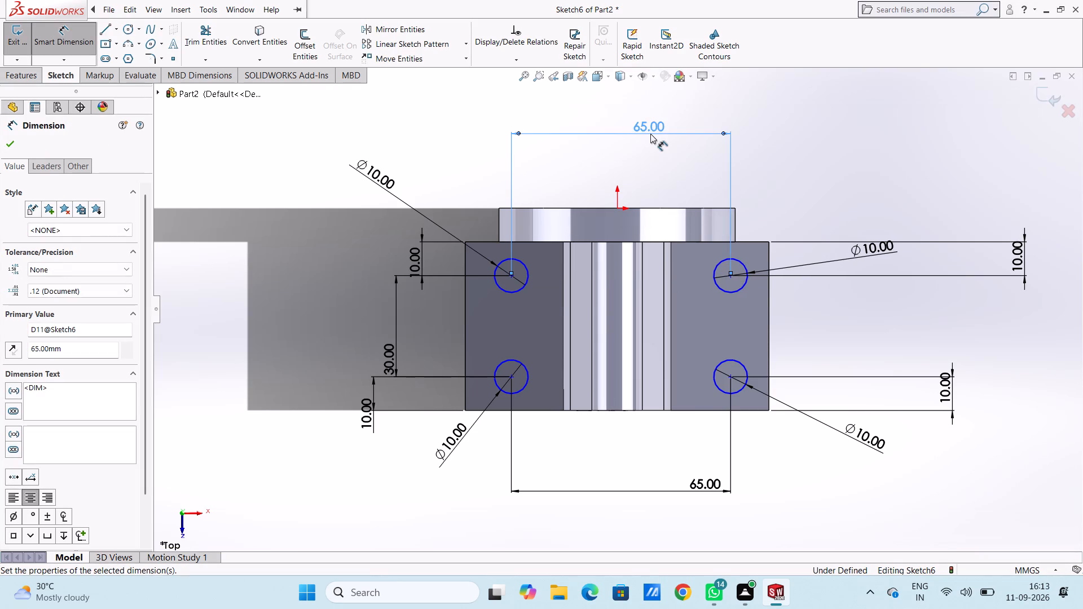
Extrude-cut the four 10 mm circles through the base with a 20 mm blind depth.
{"action": "key", "text": "Escape"}
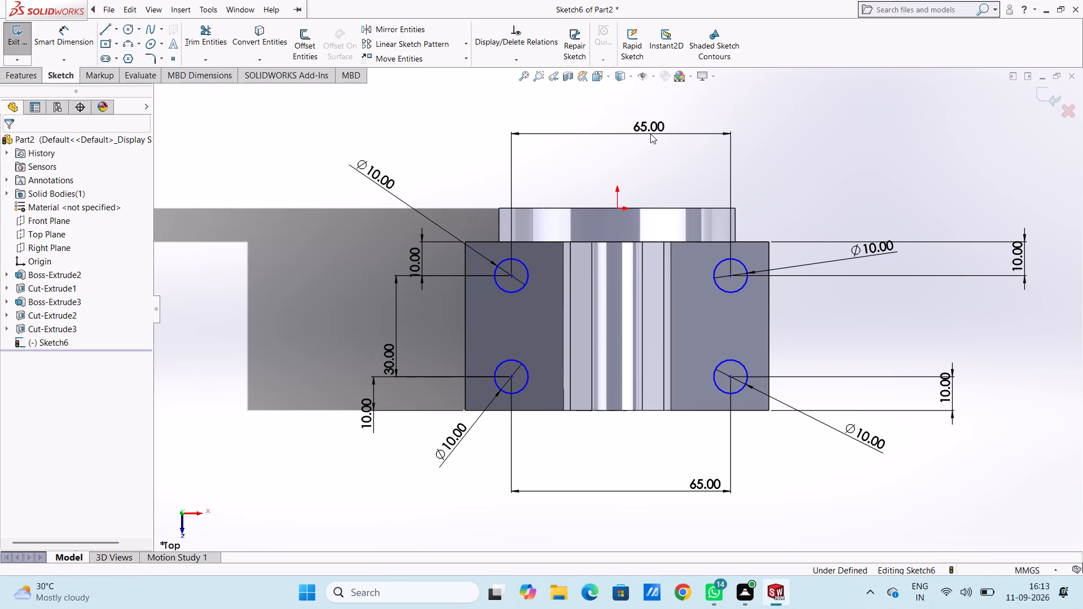
{"action": "key", "text": "ctrl+7"}
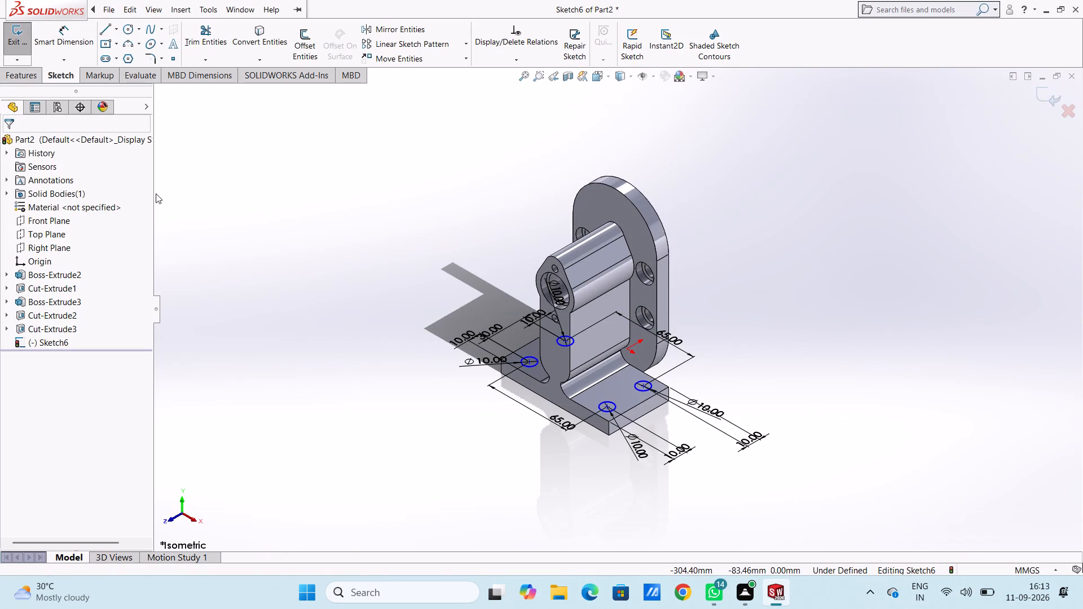
{"action": "left_click", "coordinate": [25, 79]}
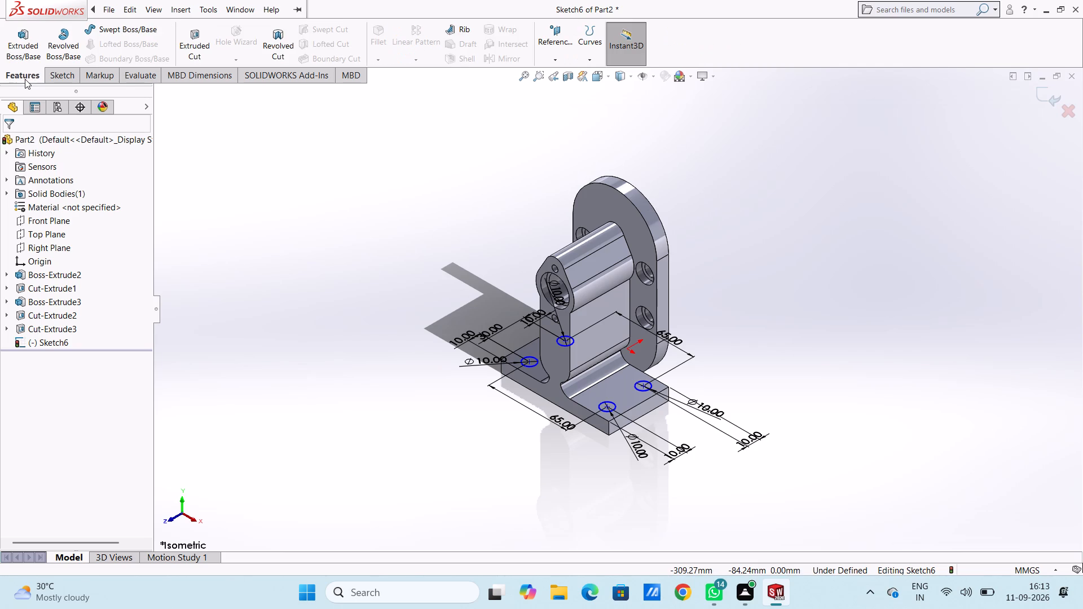
{"action": "left_click", "coordinate": [190, 38]}
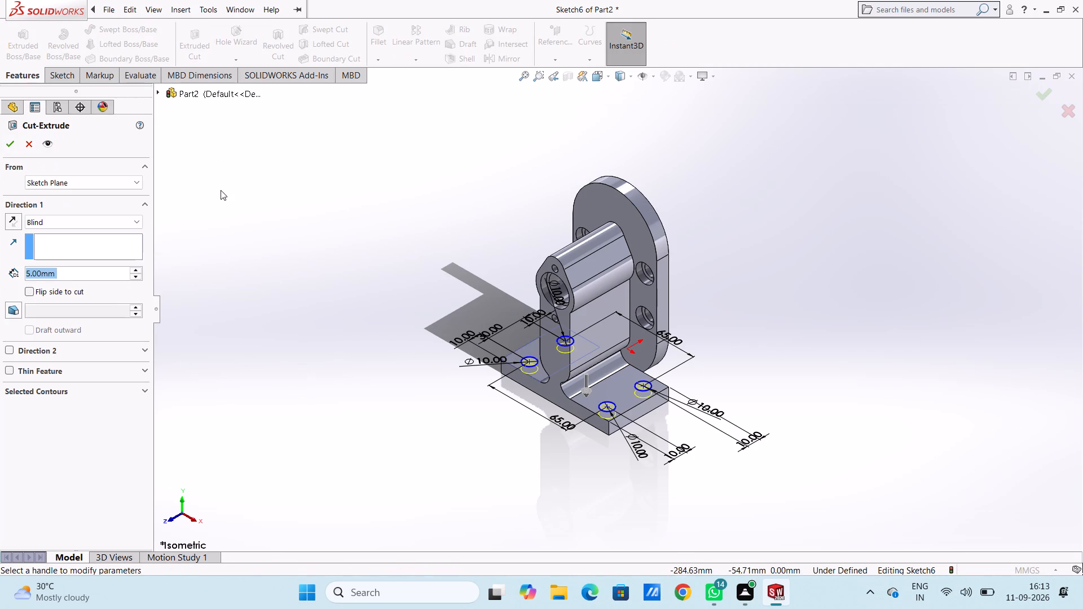
{"action": "double_click", "coordinate": [115, 268]}
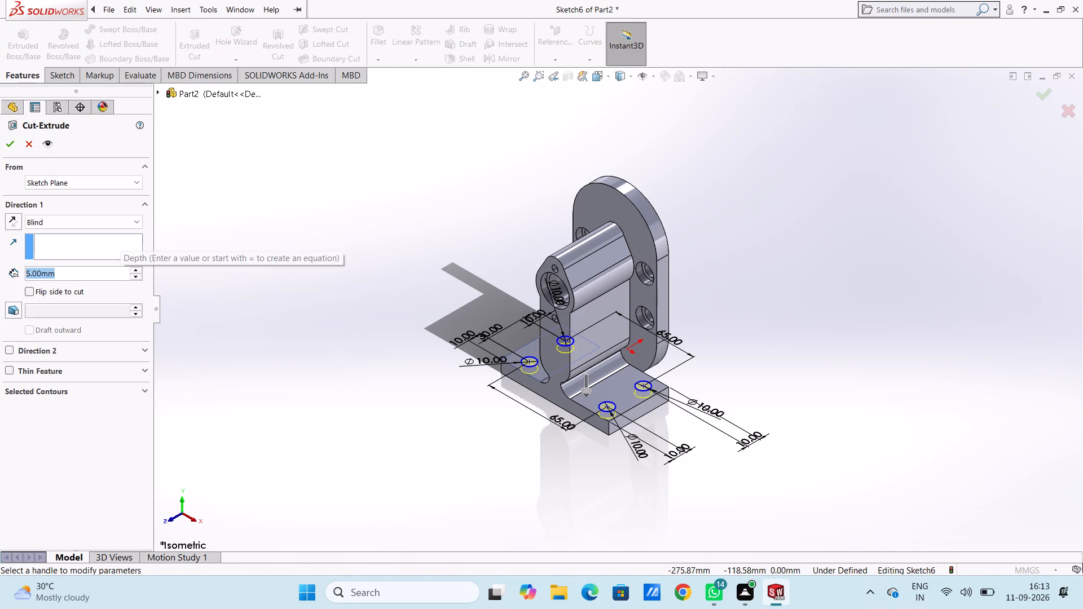
{"action": "type", "text": "20"}
{"action": "key", "text": "Return"}
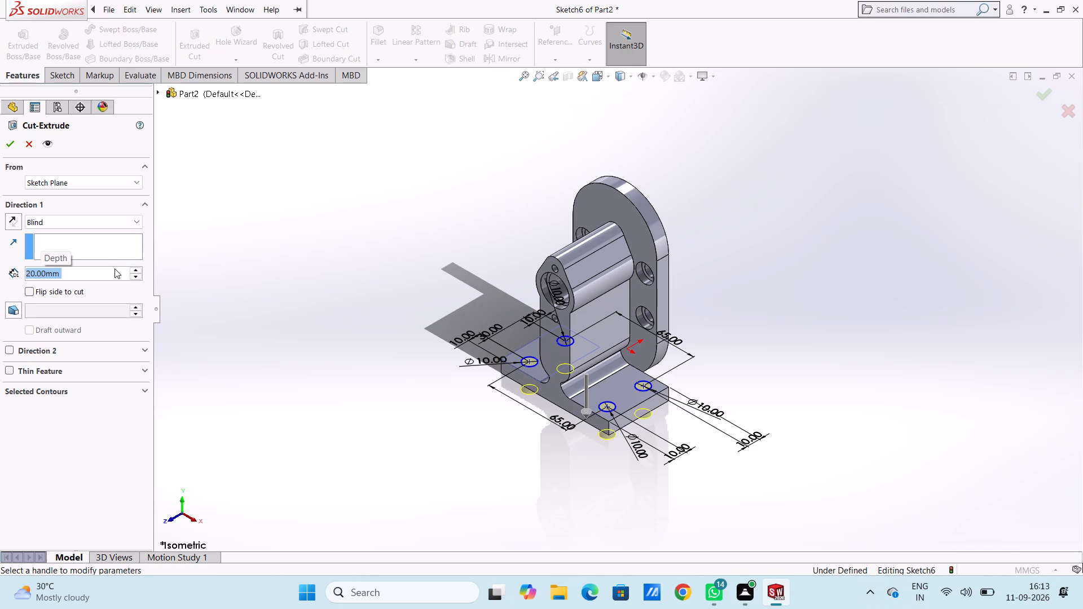
{"action": "left_click", "coordinate": [9, 147]}
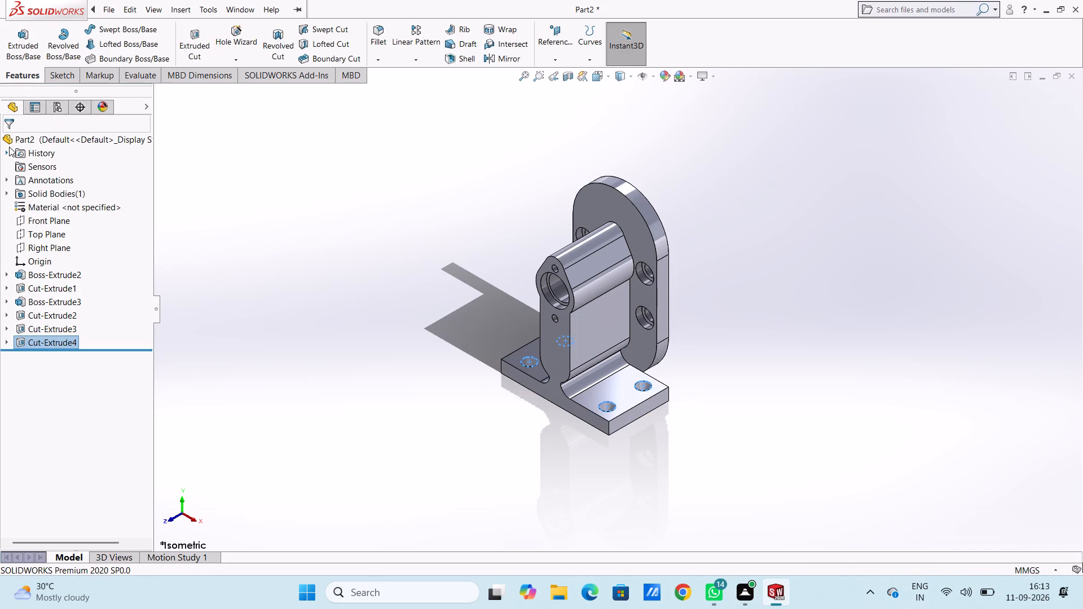
{"action": "left_click", "coordinate": [342, 304]}
Start a sketch on the base's top face and draw 7.5 mm radius circles concentric with the two negative-X holes.
{"action": "key", "text": "ctrl+5"}
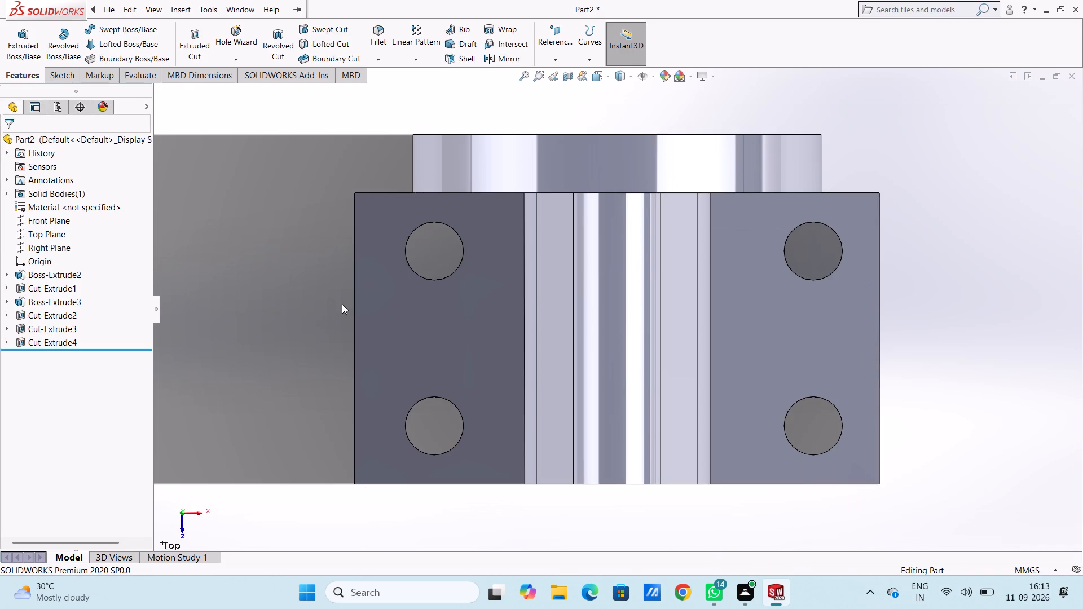
{"action": "left_click", "coordinate": [424, 303]}
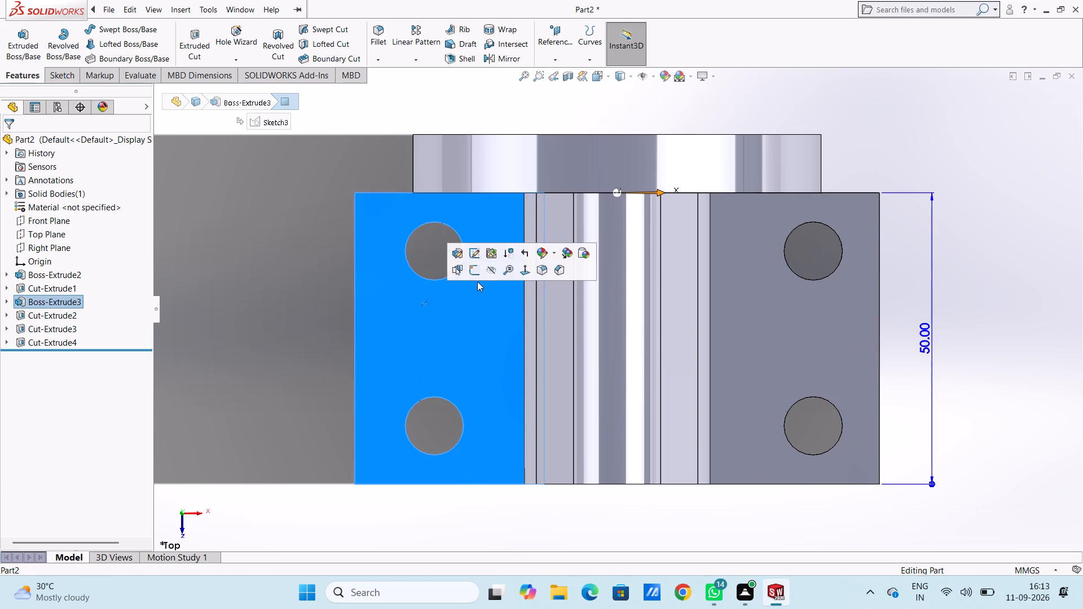
{"action": "left_click", "coordinate": [476, 272]}
{"action": "left_click", "coordinate": [277, 275]}
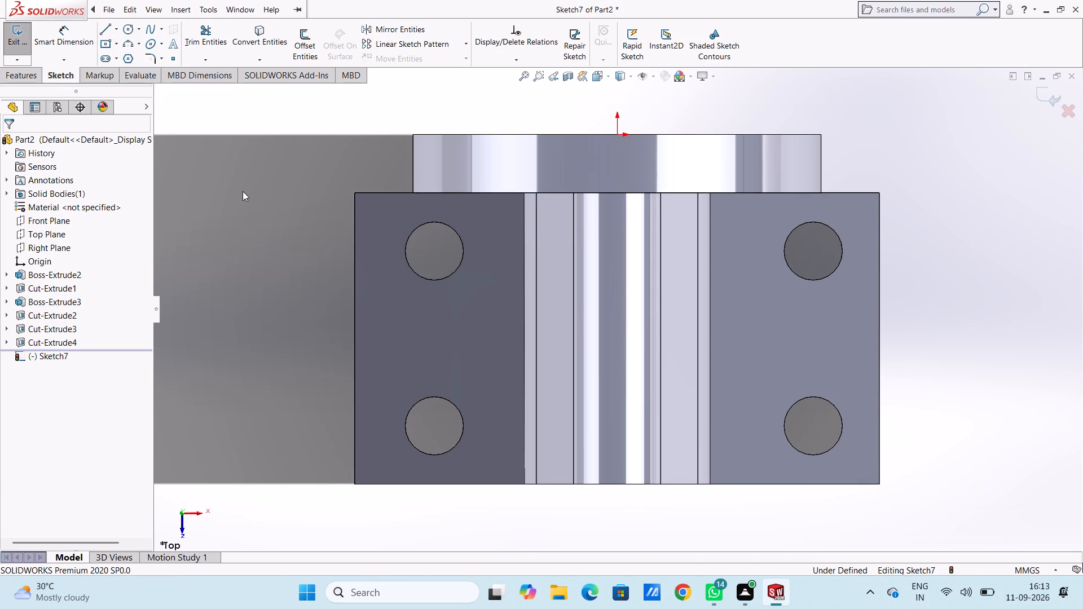
{"action": "left_click", "coordinate": [125, 32]}
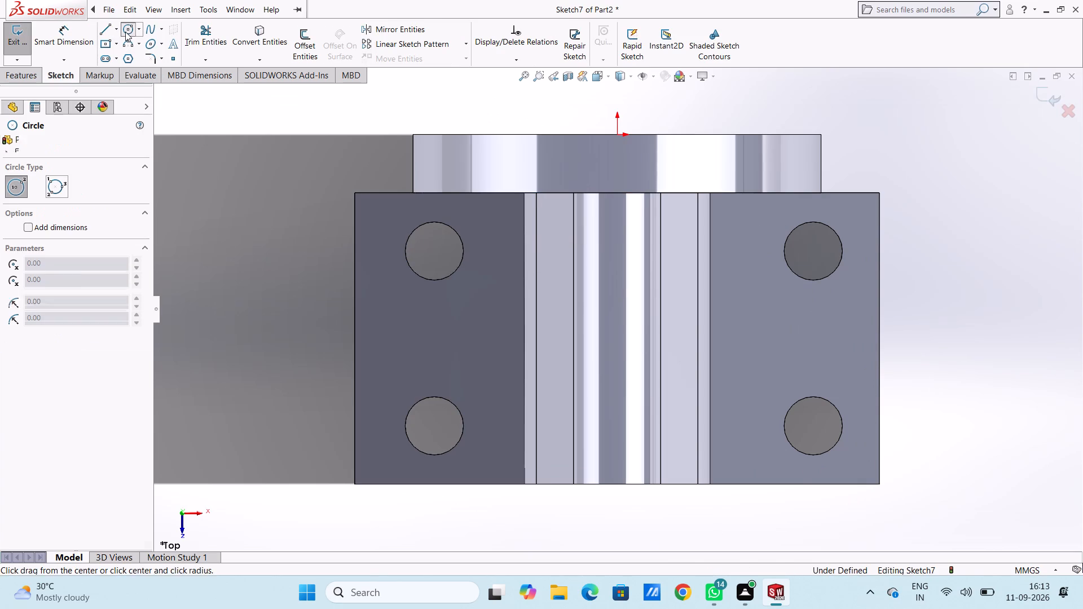
{"action": "left_click", "coordinate": [434, 250]}
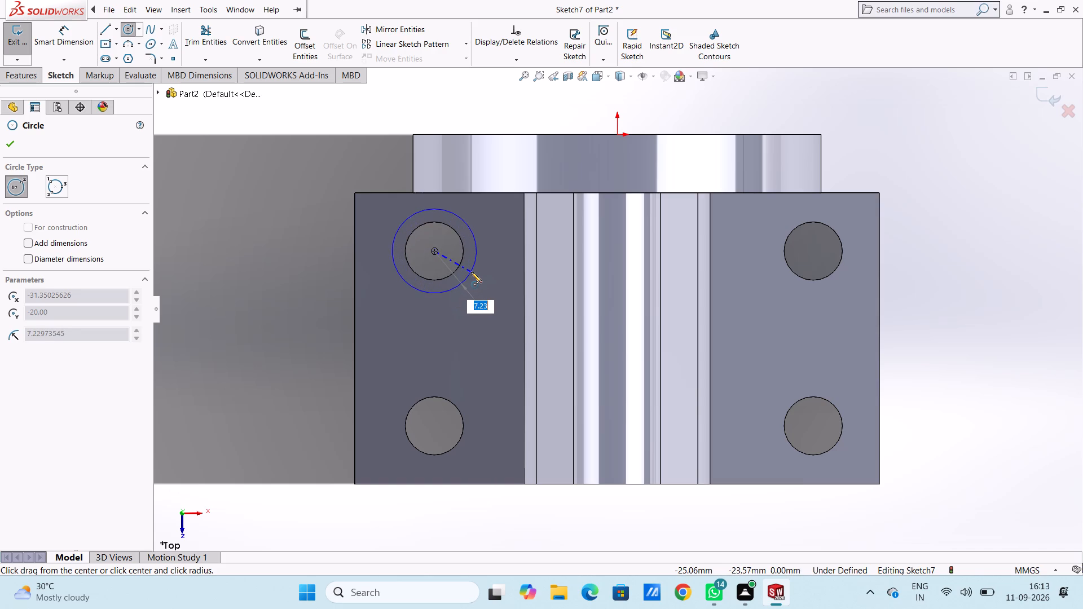
{"action": "type", "text": "7.5"}
{"action": "key", "text": "Return"}
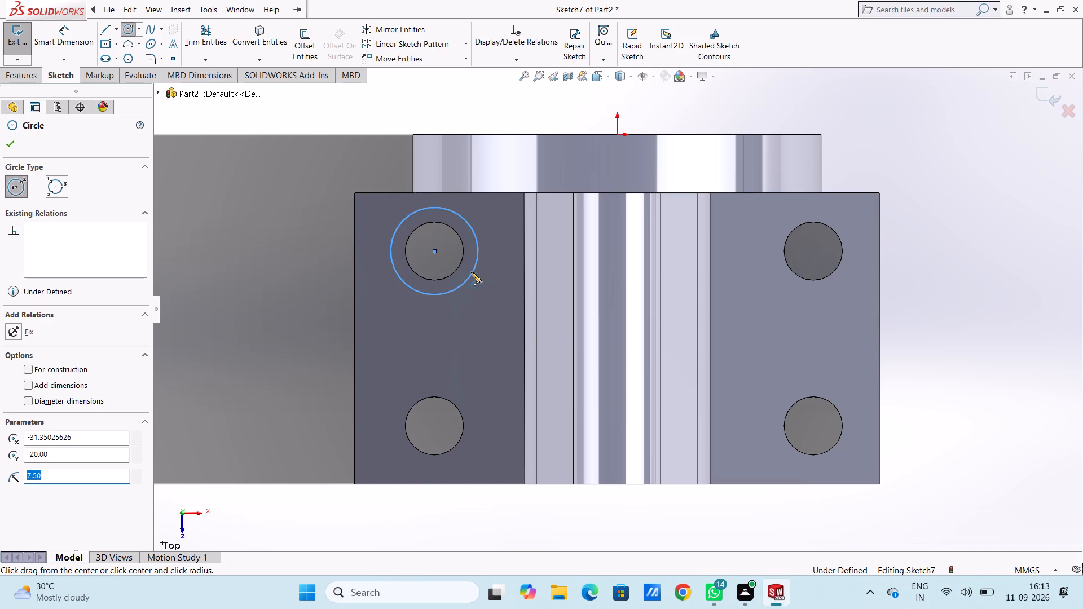
{"action": "left_click", "coordinate": [434, 426]}
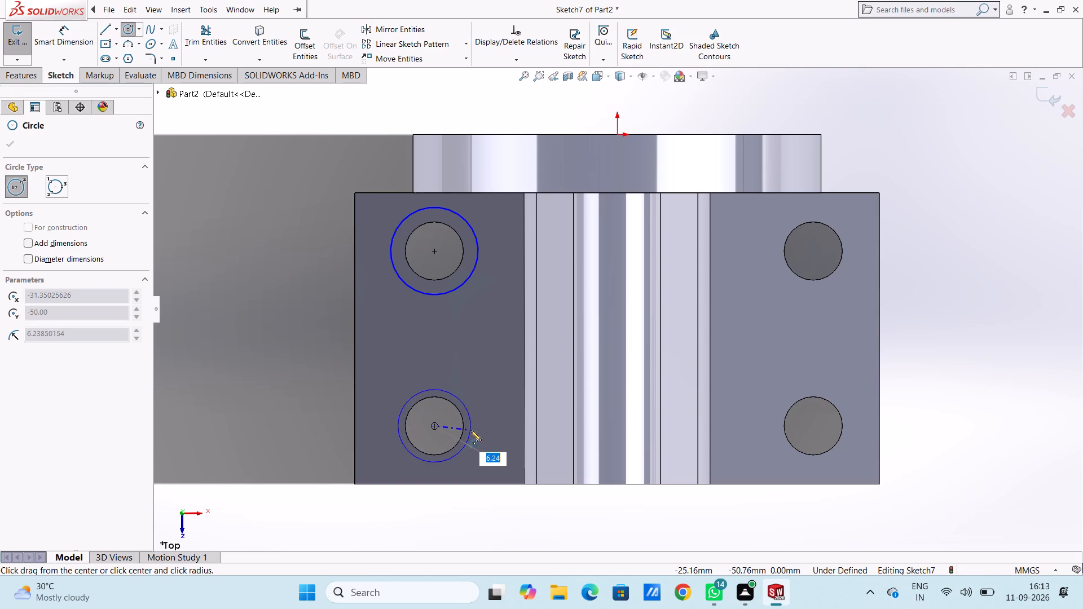
{"action": "type", "text": "7..5"}
{"action": "key", "text": "Return"}
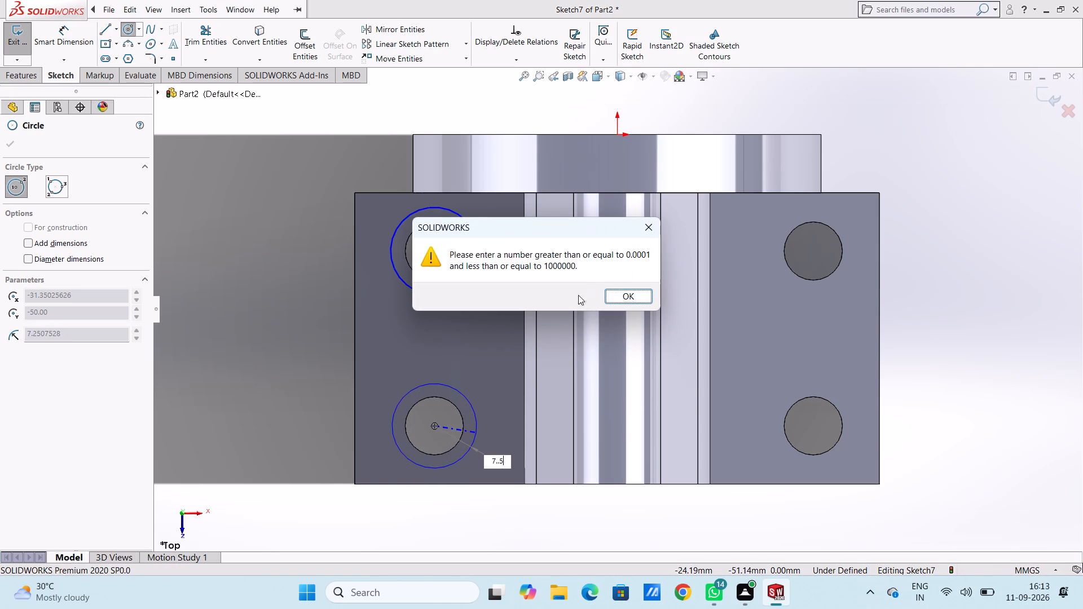
{"action": "left_click", "coordinate": [645, 233]}
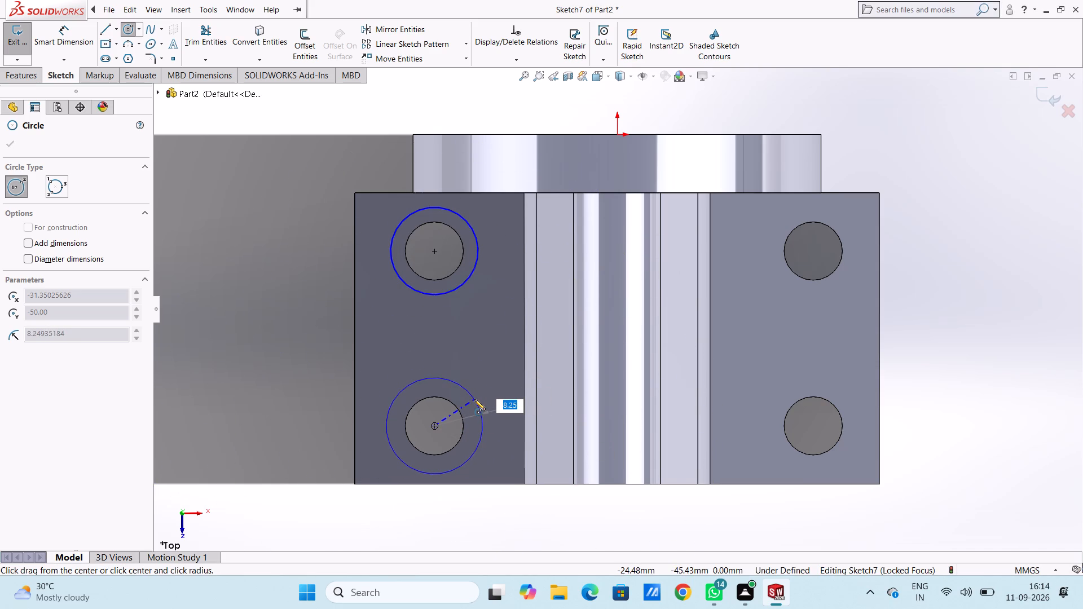
{"action": "type", "text": "7.5"}
{"action": "key", "text": "Return"}
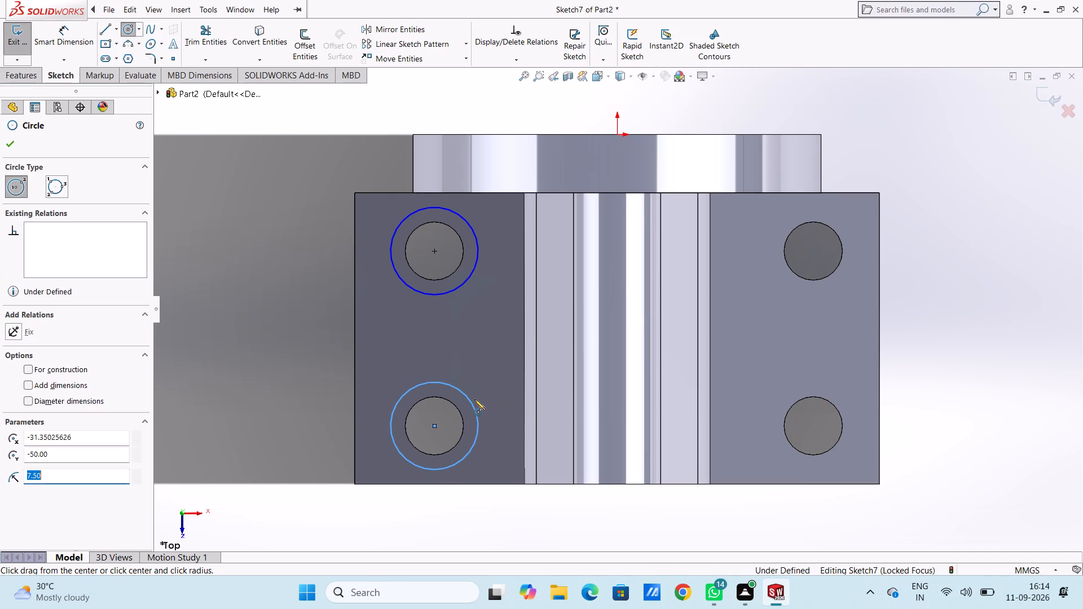
Draw 7.5 mm radius circles concentric with the two positive-X base holes.
{"action": "left_click", "coordinate": [812, 251]}
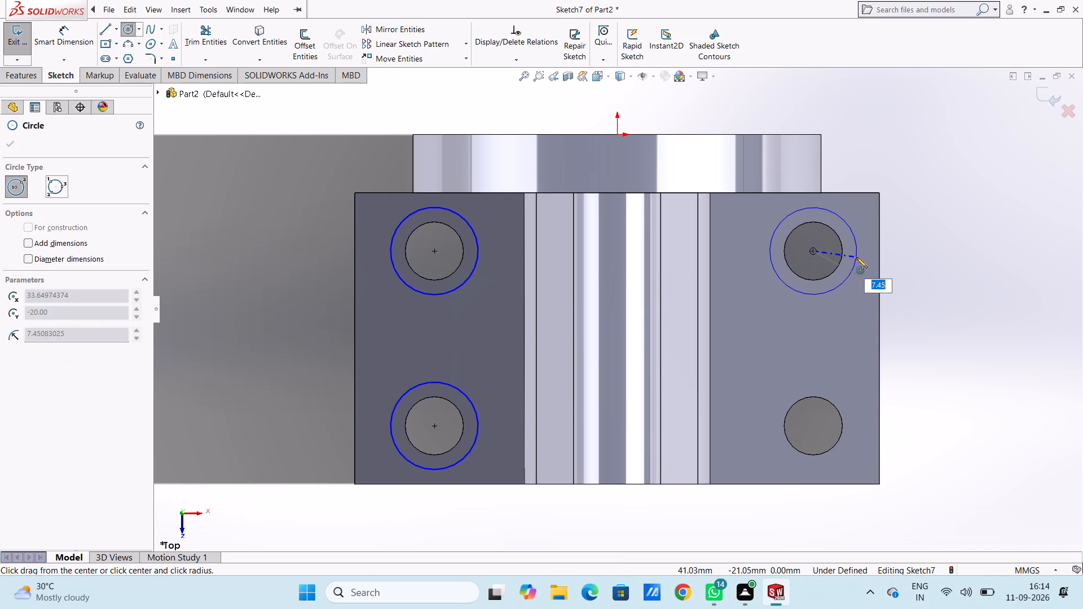
{"action": "type", "text": "7.5"}
{"action": "key", "text": "Return"}
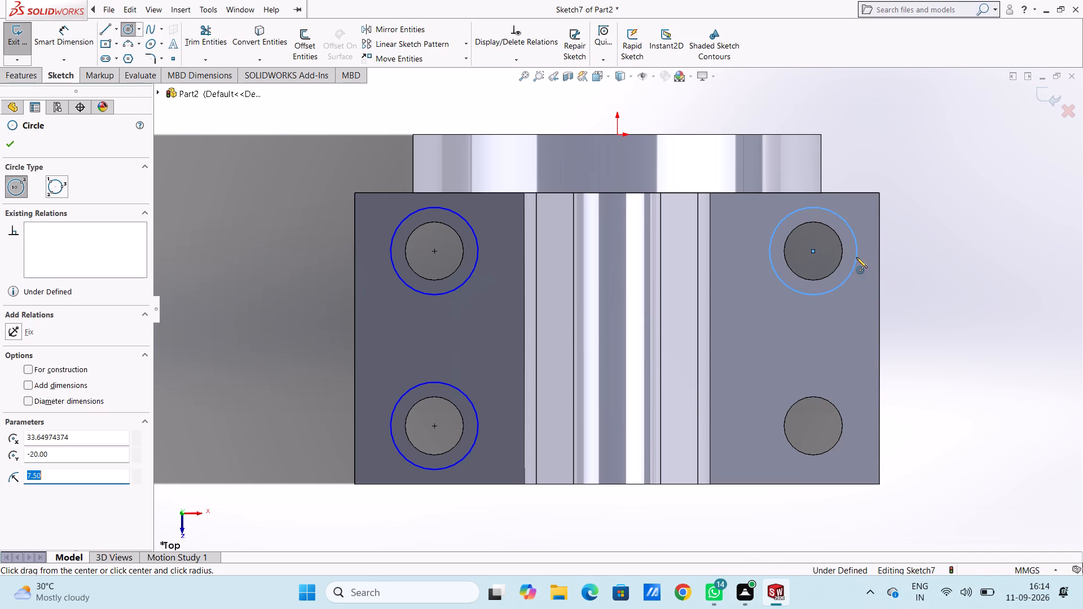
{"action": "left_click", "coordinate": [812, 424]}
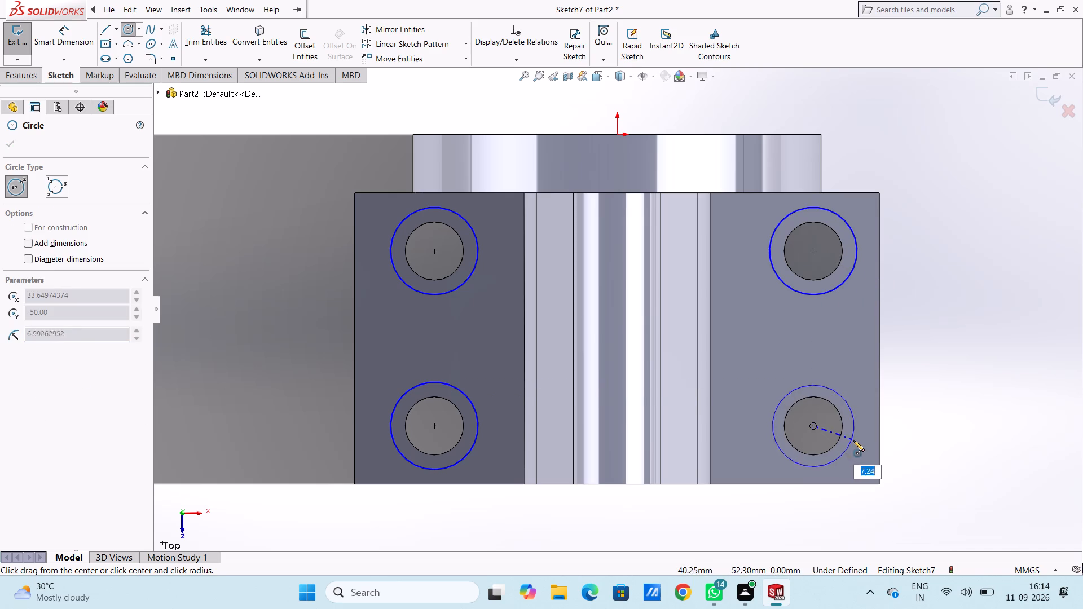
{"action": "type", "text": "7.5"}
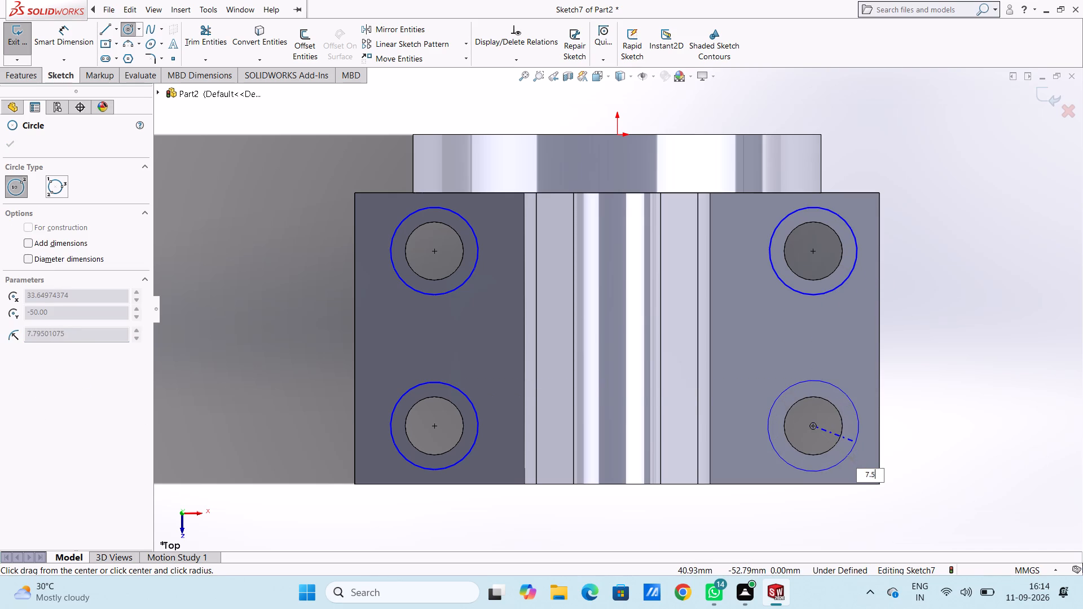
{"action": "key", "text": "Return"}
{"action": "key", "text": "Escape"}
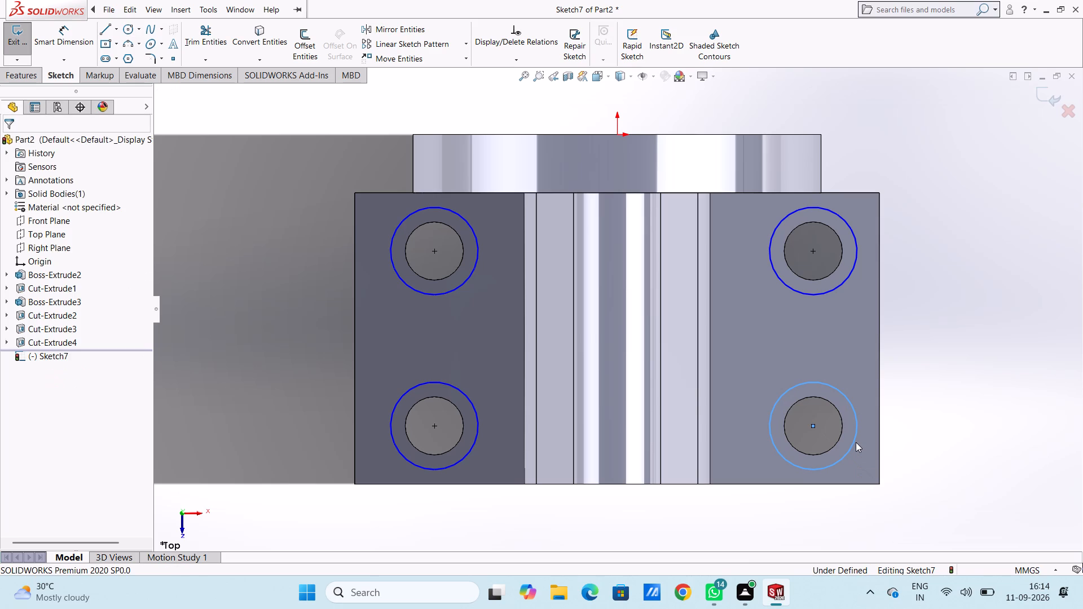
{"action": "key", "text": "Escape"}
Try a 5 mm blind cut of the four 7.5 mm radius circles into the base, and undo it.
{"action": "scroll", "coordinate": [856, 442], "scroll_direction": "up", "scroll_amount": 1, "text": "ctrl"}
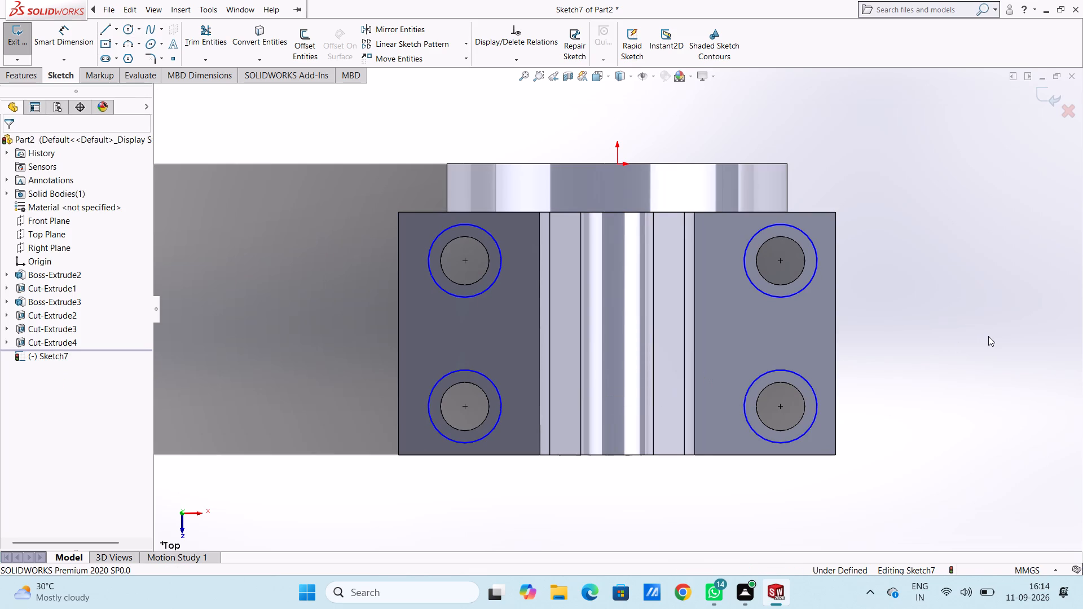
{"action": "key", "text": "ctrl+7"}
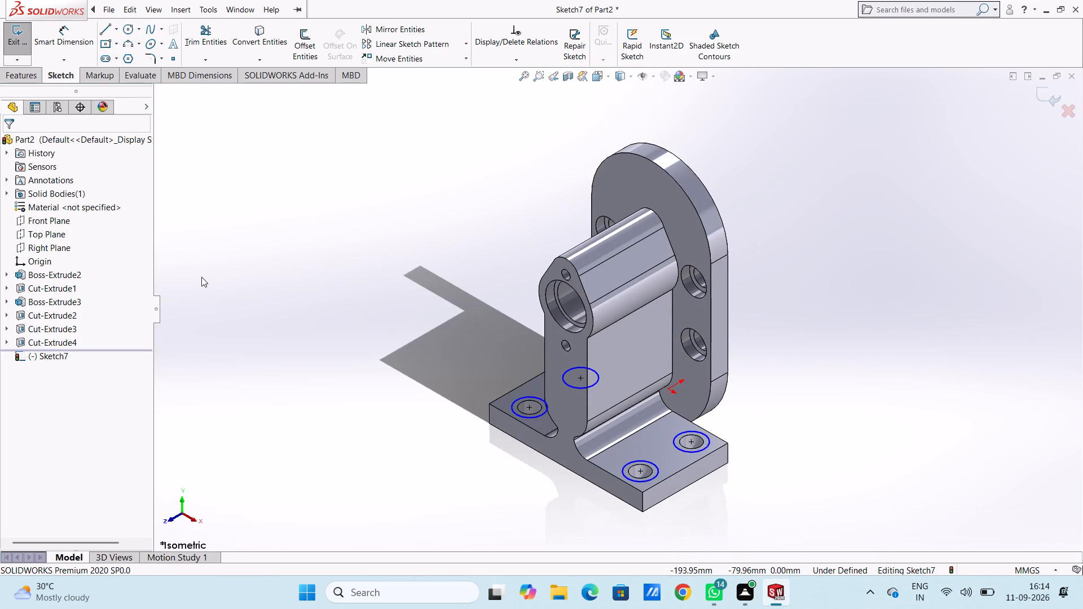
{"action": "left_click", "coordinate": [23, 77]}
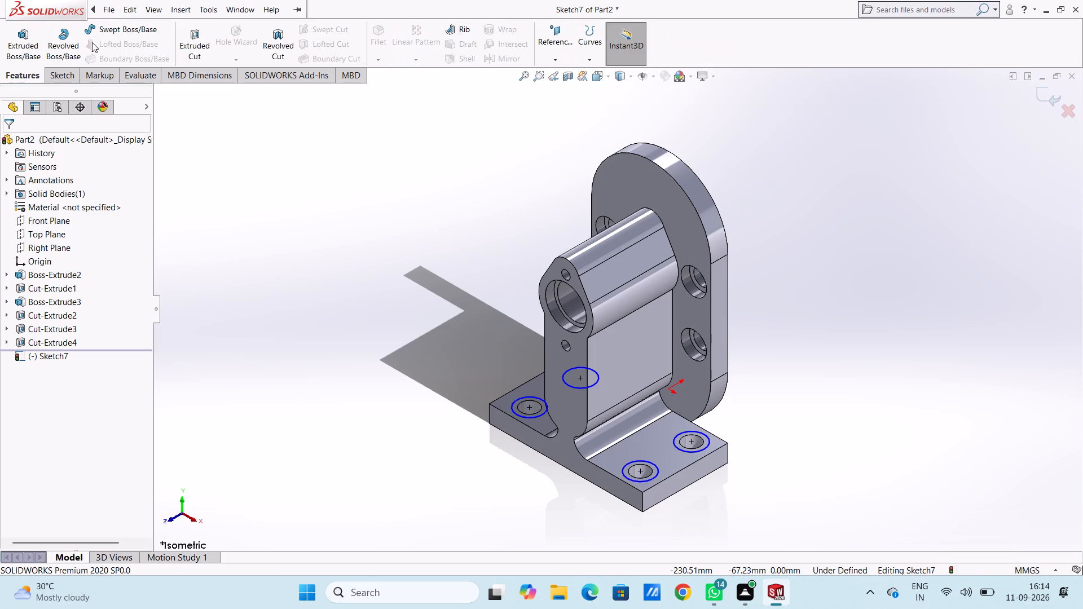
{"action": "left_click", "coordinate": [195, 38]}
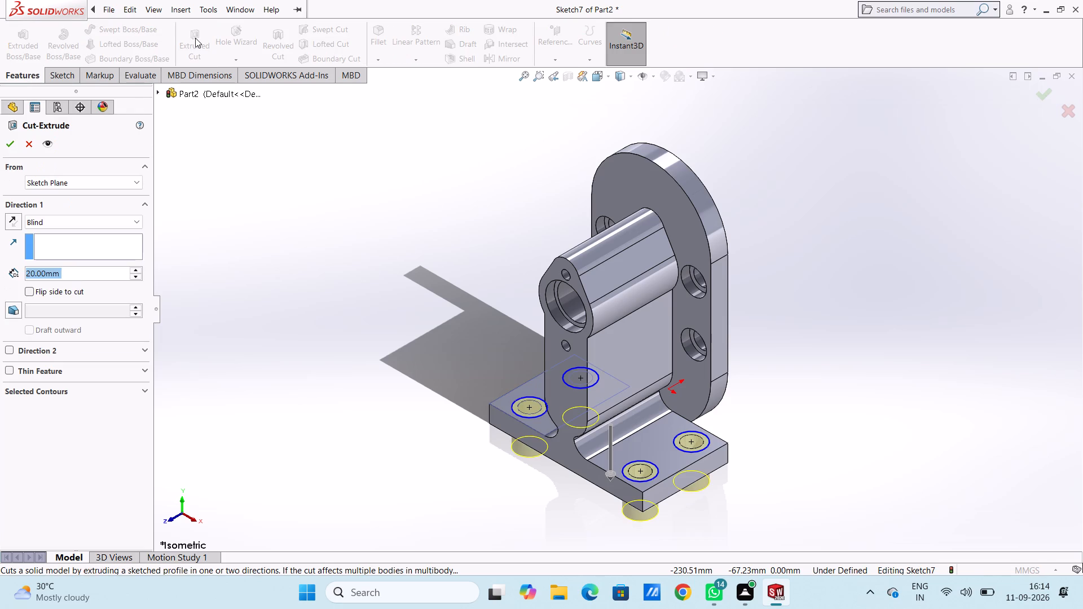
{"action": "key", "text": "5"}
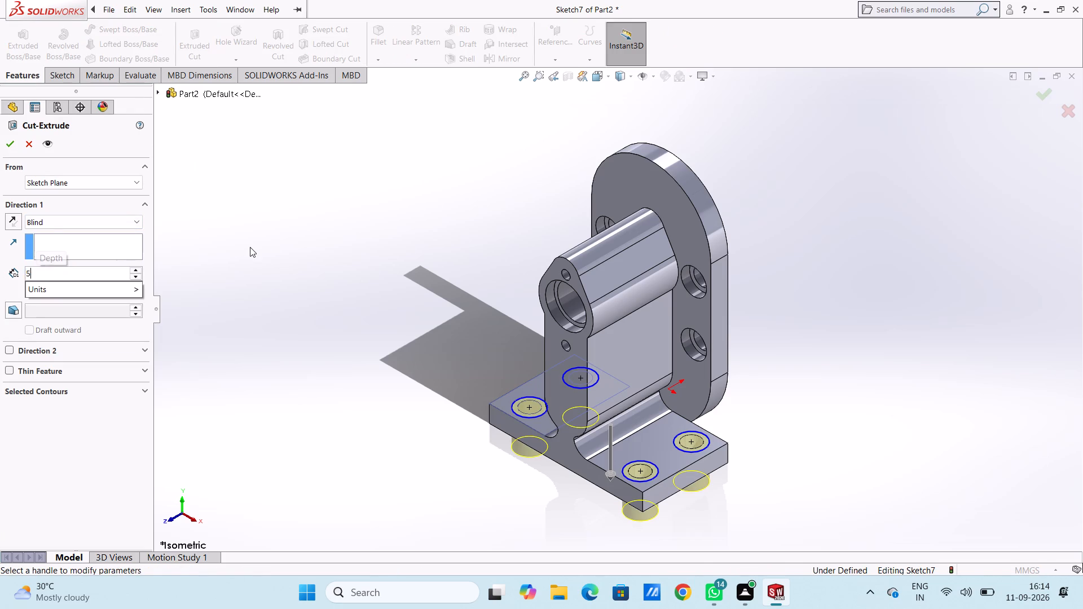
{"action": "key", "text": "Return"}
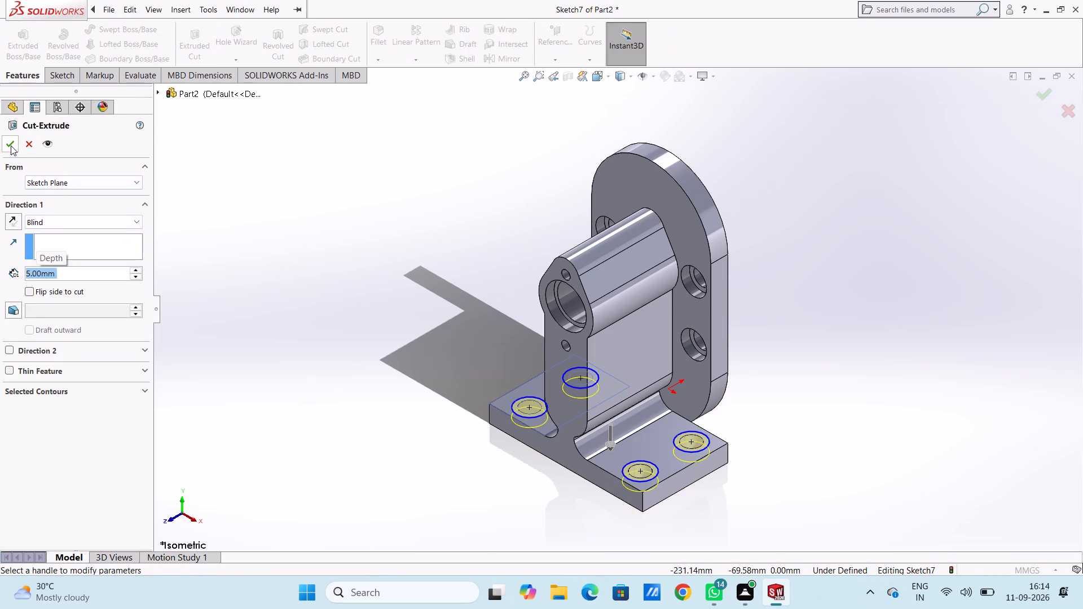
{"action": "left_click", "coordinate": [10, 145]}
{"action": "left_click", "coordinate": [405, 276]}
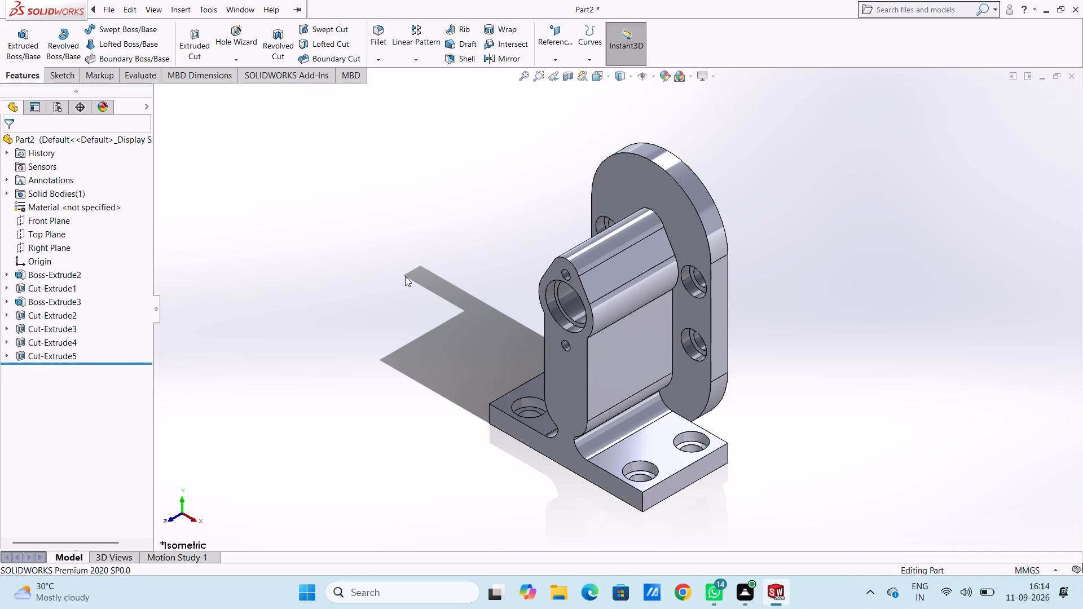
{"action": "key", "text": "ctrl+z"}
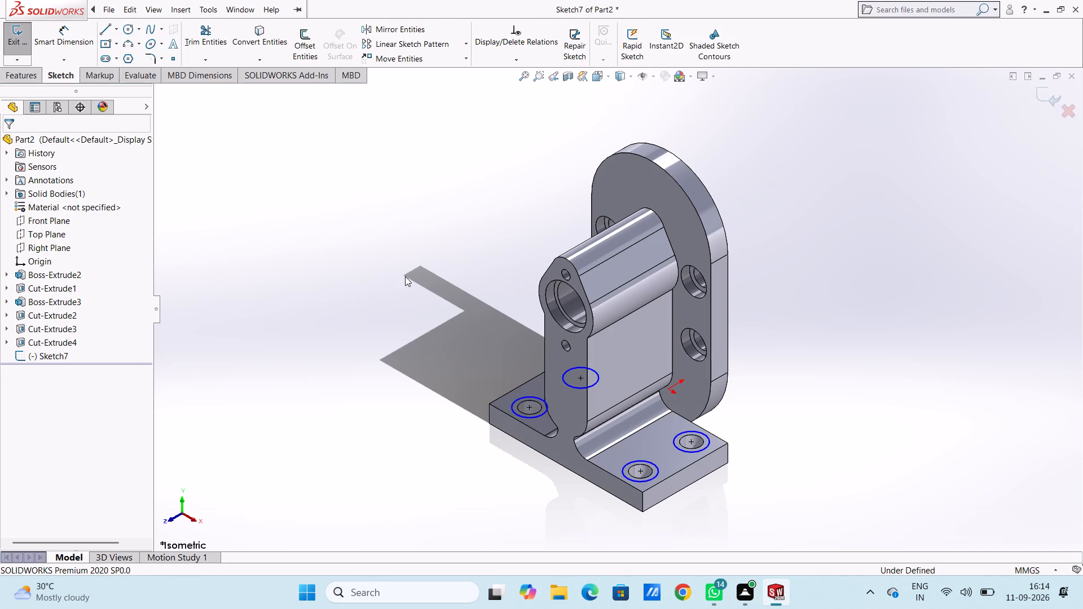
Extrude-cut the four 7.5 mm radius circles 3 mm deep into the base to form the counterbores.
{"action": "left_click", "coordinate": [19, 76]}
{"action": "left_click", "coordinate": [192, 45]}
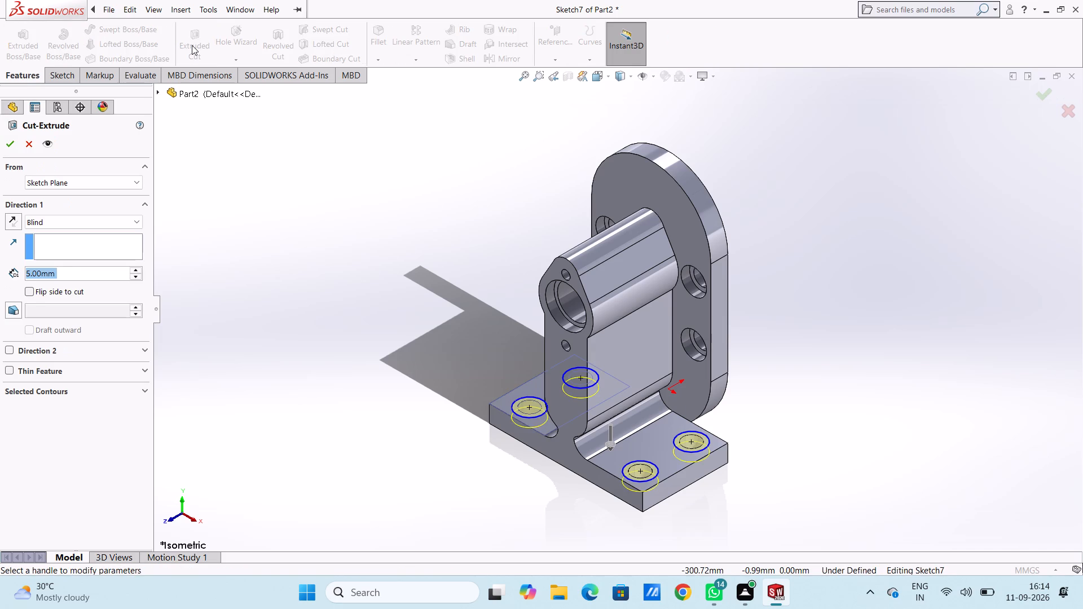
{"action": "key", "text": "3"}
{"action": "key", "text": "Return"}
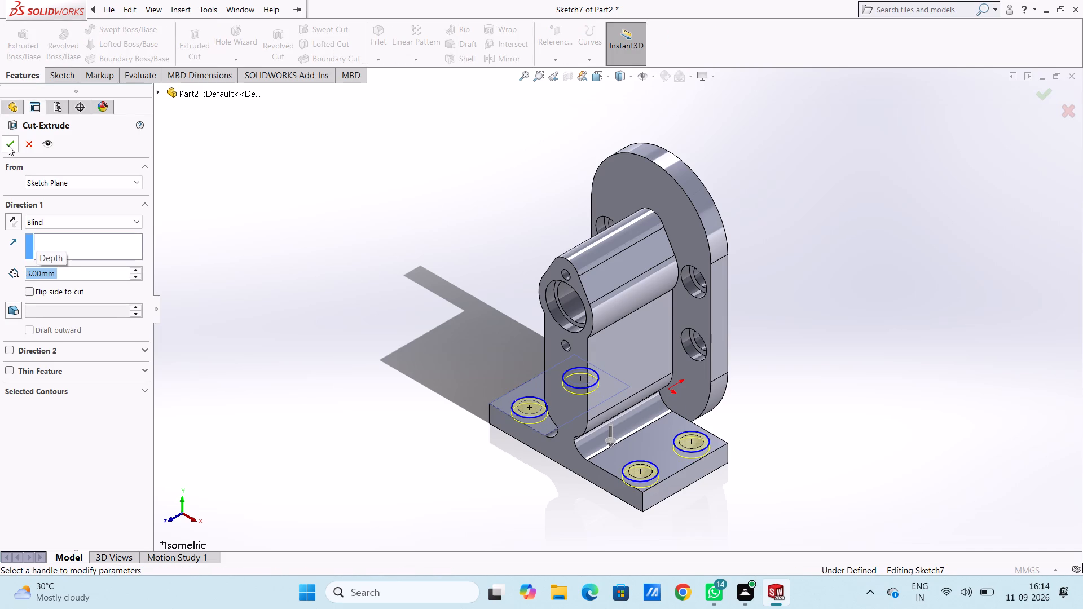
{"action": "left_click", "coordinate": [8, 145]}
{"action": "left_click", "coordinate": [312, 213]}
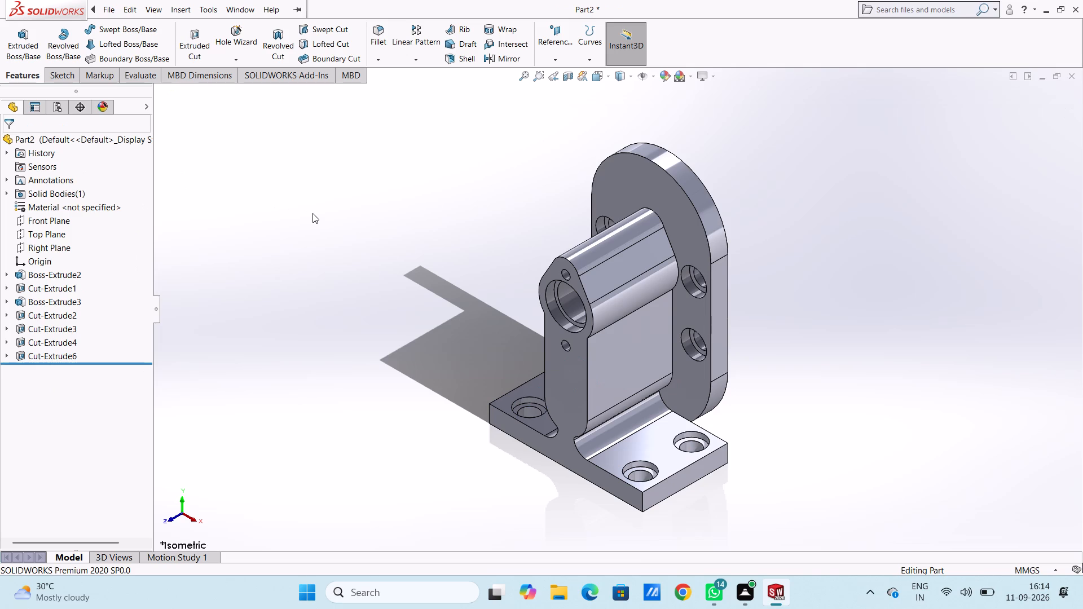
{"action": "key", "text": "ctrl+7"}
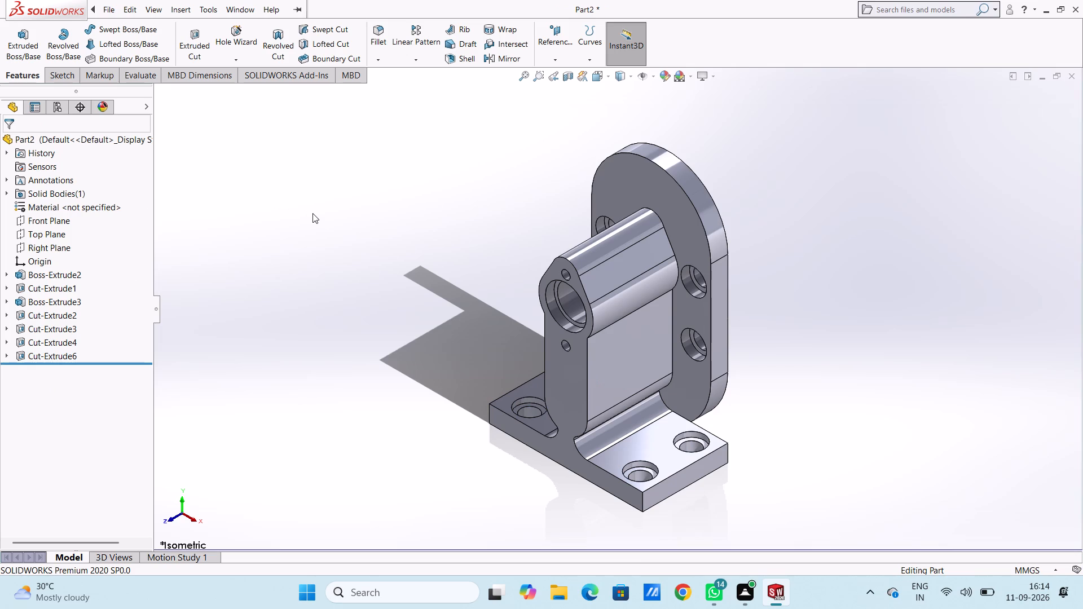
Inspect the bracket from the top, right, bottom, isometric and front standard views.
{"action": "key", "text": "ctrl+5"}
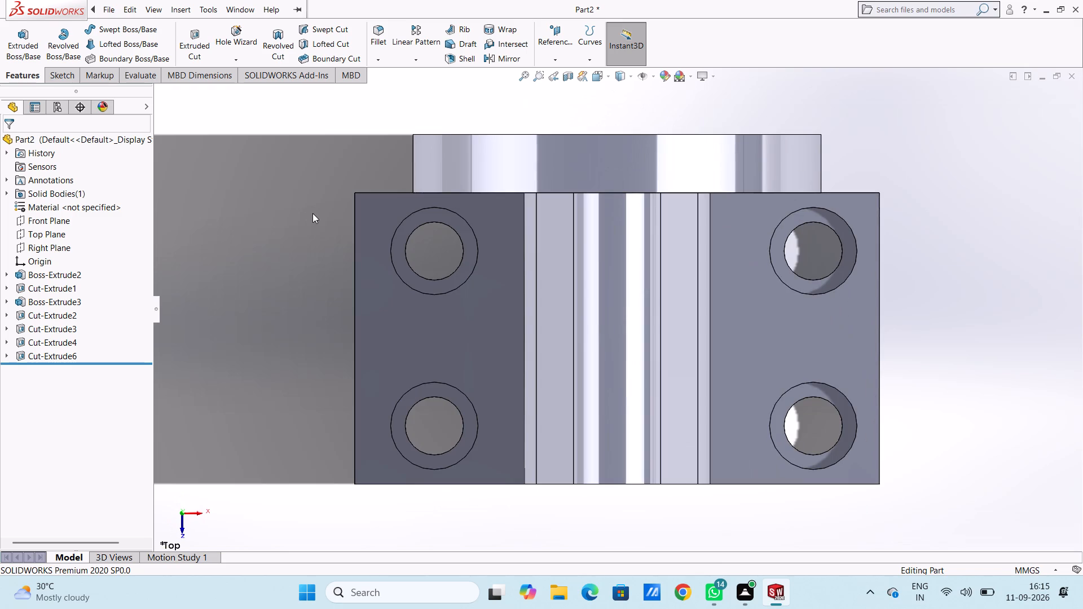
{"action": "key", "text": "ctrl+4"}
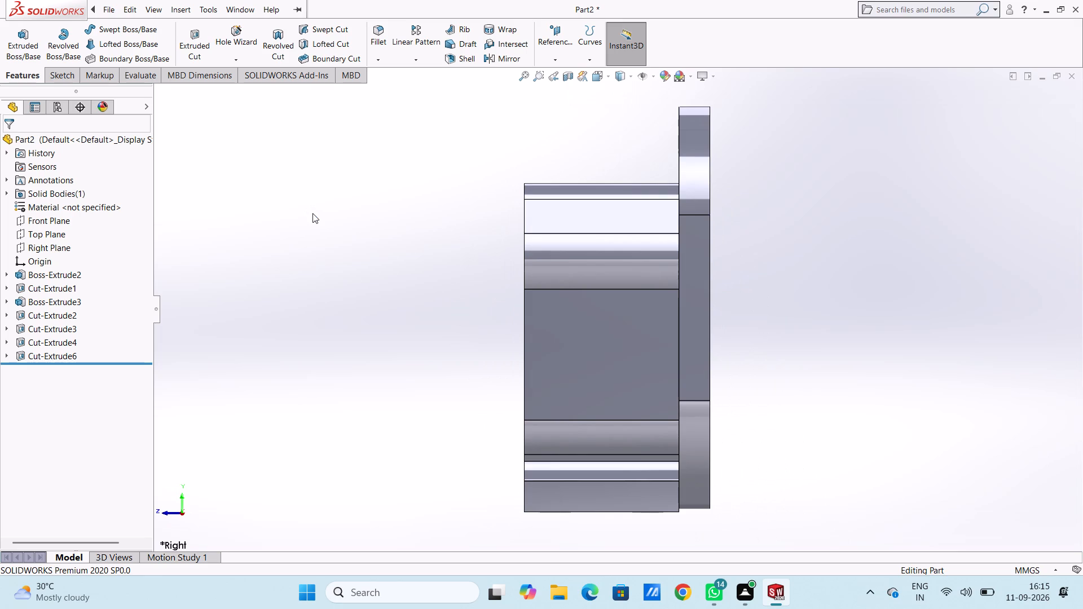
{"action": "key", "text": "ctrl+3"}
{"action": "key", "text": "ctrl+4"}
{"action": "key", "text": "ctrl+2"}
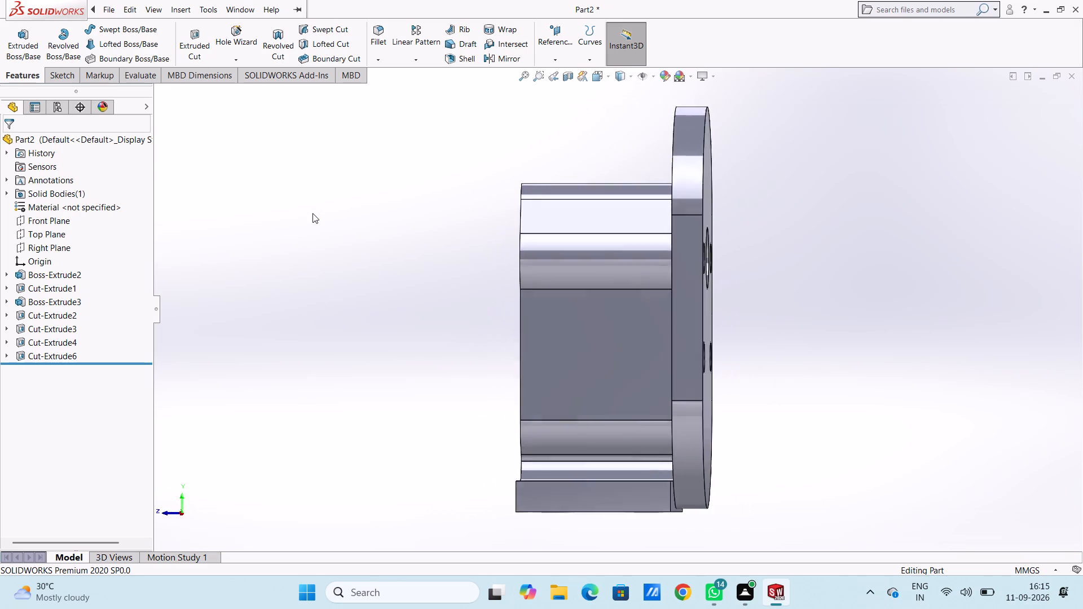
{"action": "key", "text": "ctrl+4"}
{"action": "key", "text": "ctrl+5"}
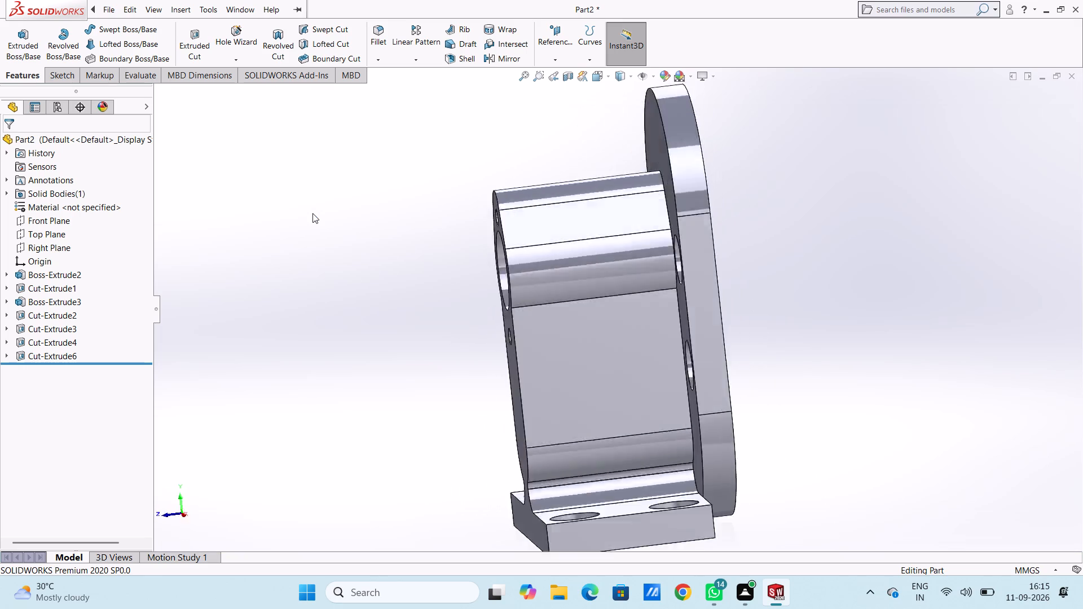
{"action": "key", "text": "ctrl+6"}
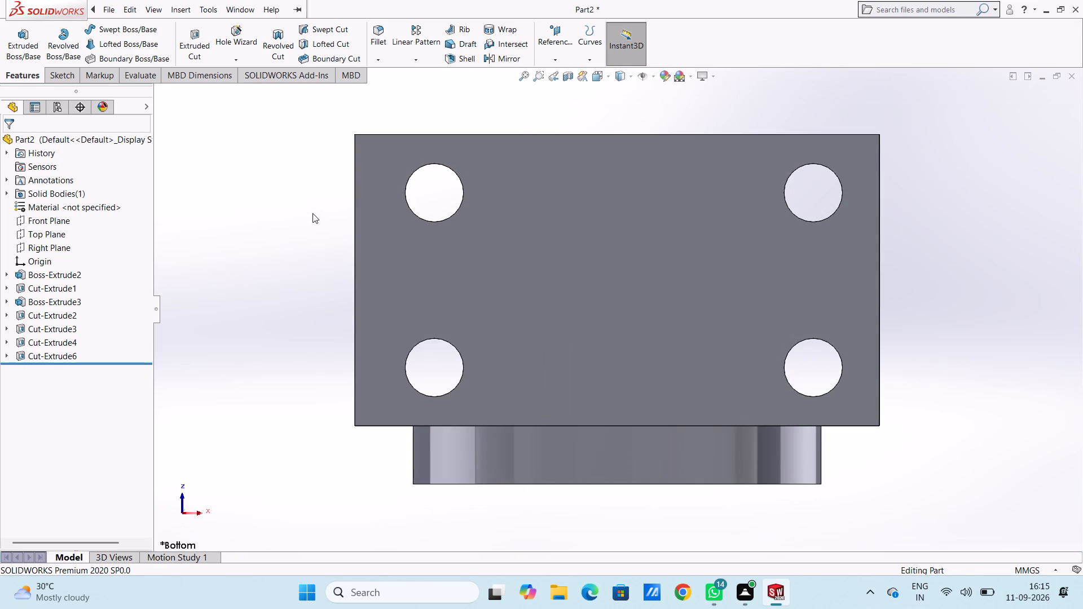
{"action": "key", "text": "ctrl+7"}
{"action": "key", "text": "ctrl+1"}
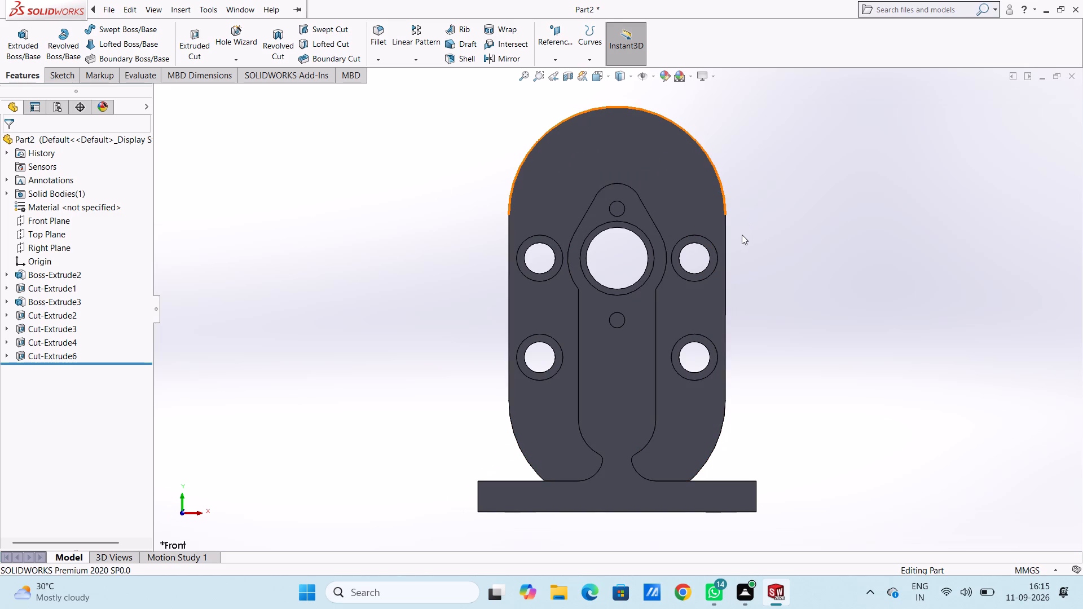
Start a sketch on the plate's front face and draw a 6 mm radius circle centred on the midpoint of the boss's top arc.
{"action": "right_click", "coordinate": [891, 267]}
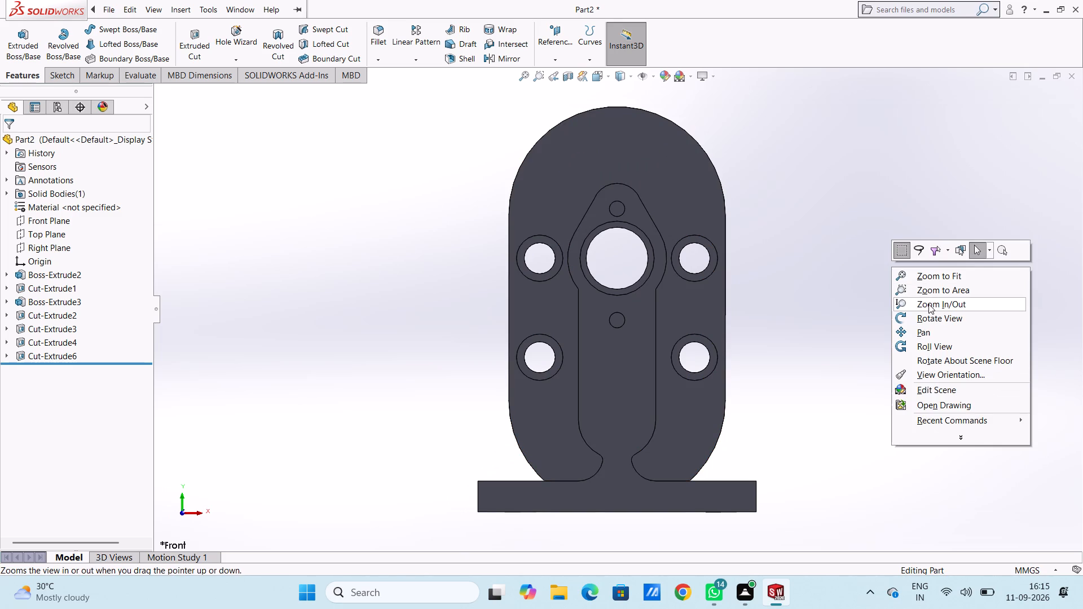
{"action": "left_click", "coordinate": [930, 317]}
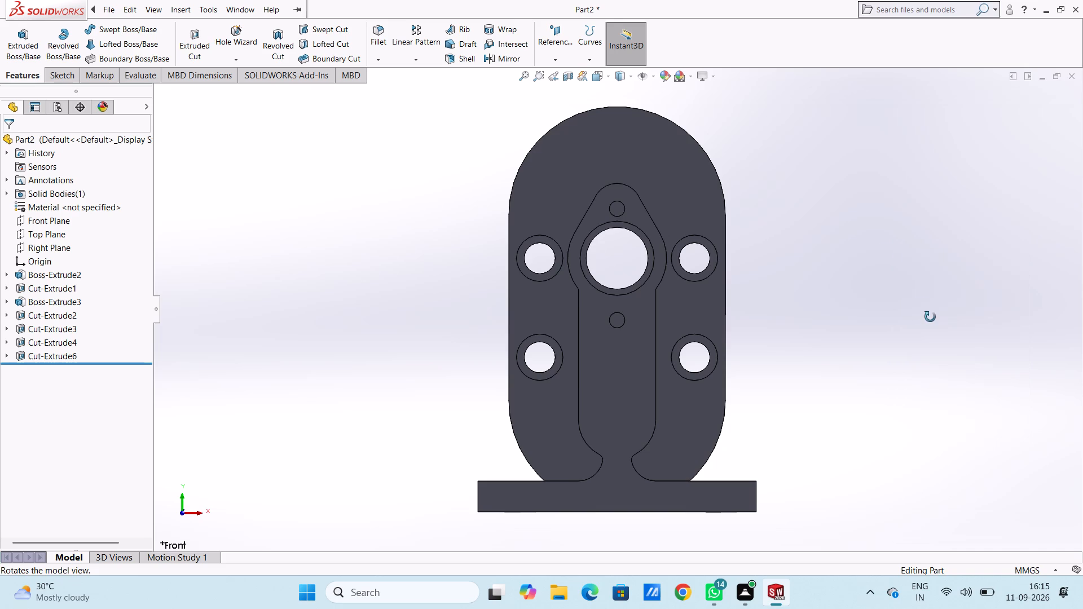
{"action": "left_click_drag", "start_coordinate": [877, 228], "coordinate": [874, 280]}
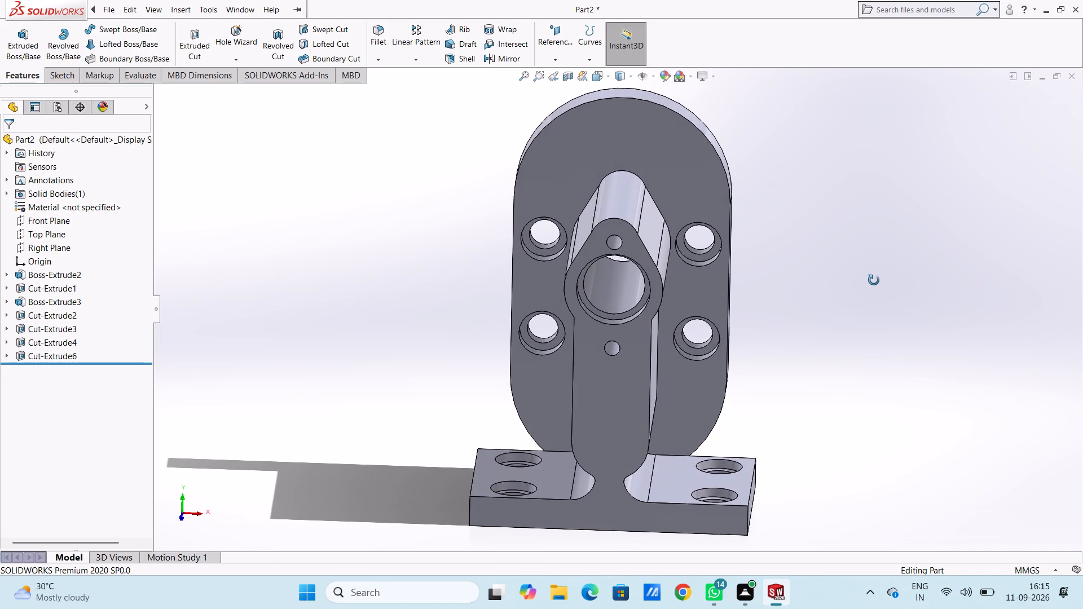
{"action": "key", "text": "Escape"}
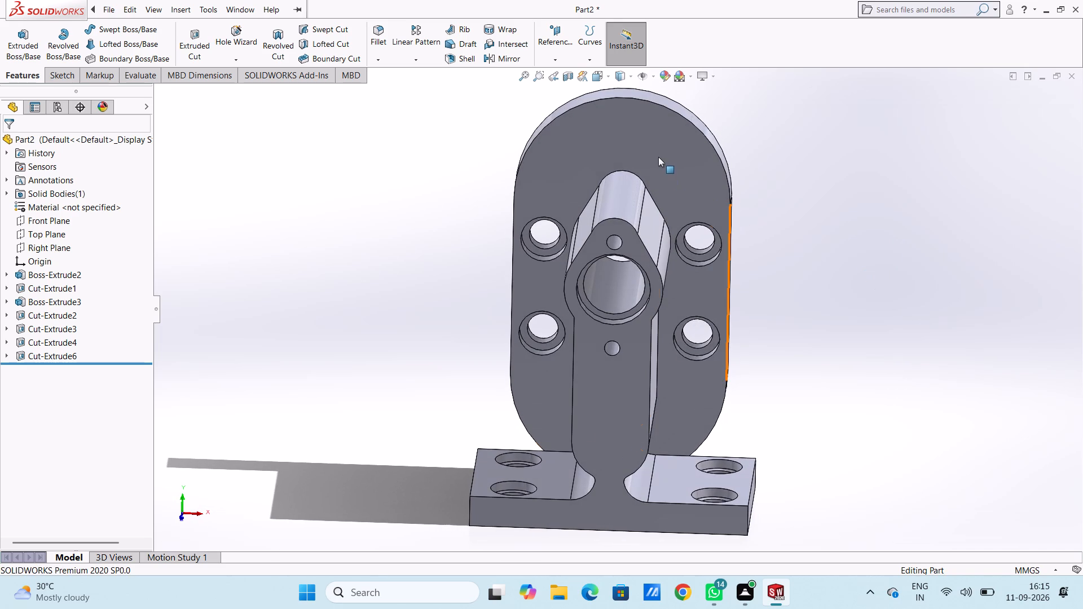
{"action": "left_click", "coordinate": [658, 157]}
{"action": "left_click", "coordinate": [711, 125]}
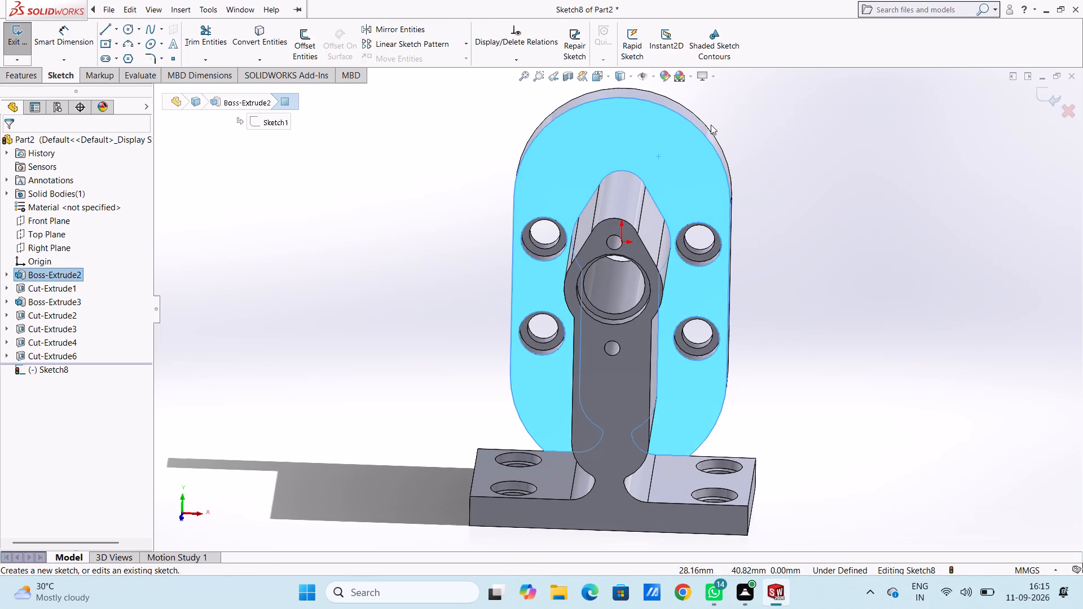
{"action": "left_click", "coordinate": [338, 275]}
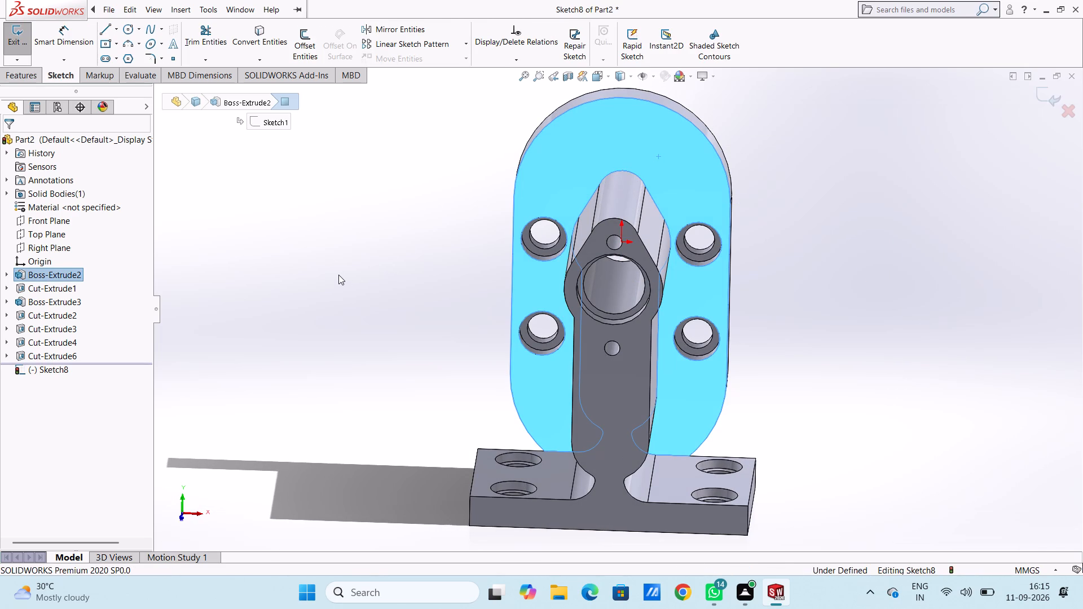
{"action": "left_click", "coordinate": [127, 34]}
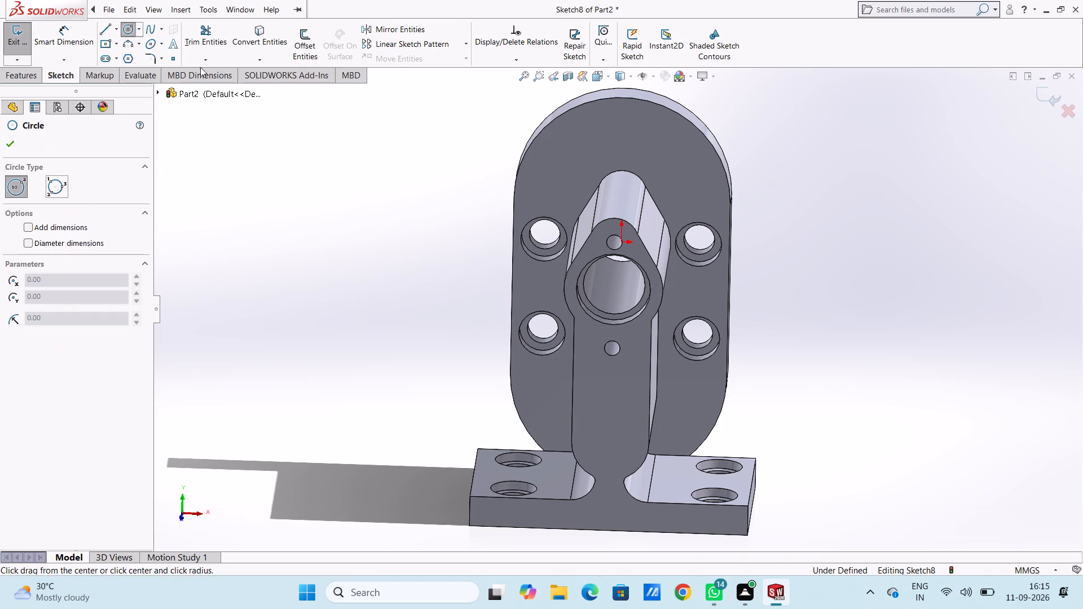
{"action": "left_click", "coordinate": [620, 170]}
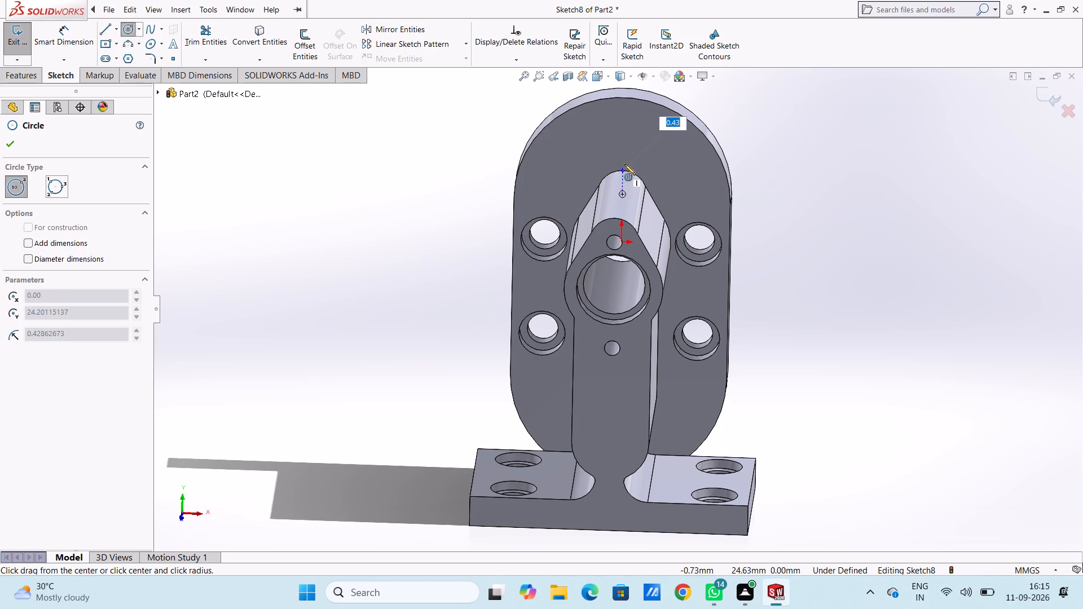
{"action": "key", "text": "6"}
{"action": "key", "text": "Return"}
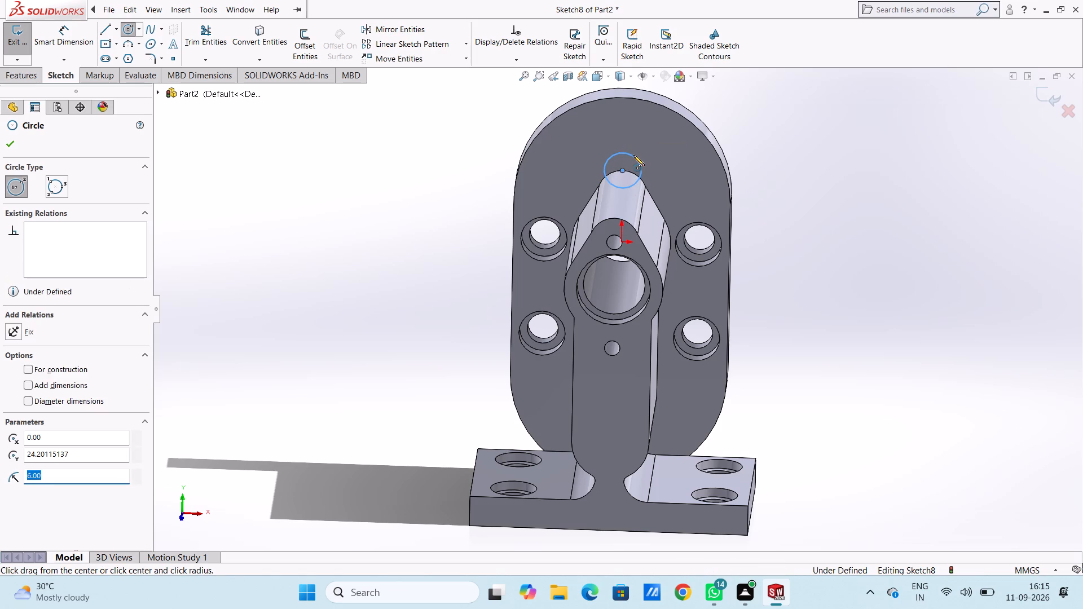
{"action": "key", "text": "Escape"}
{"action": "key", "text": "Escape"}
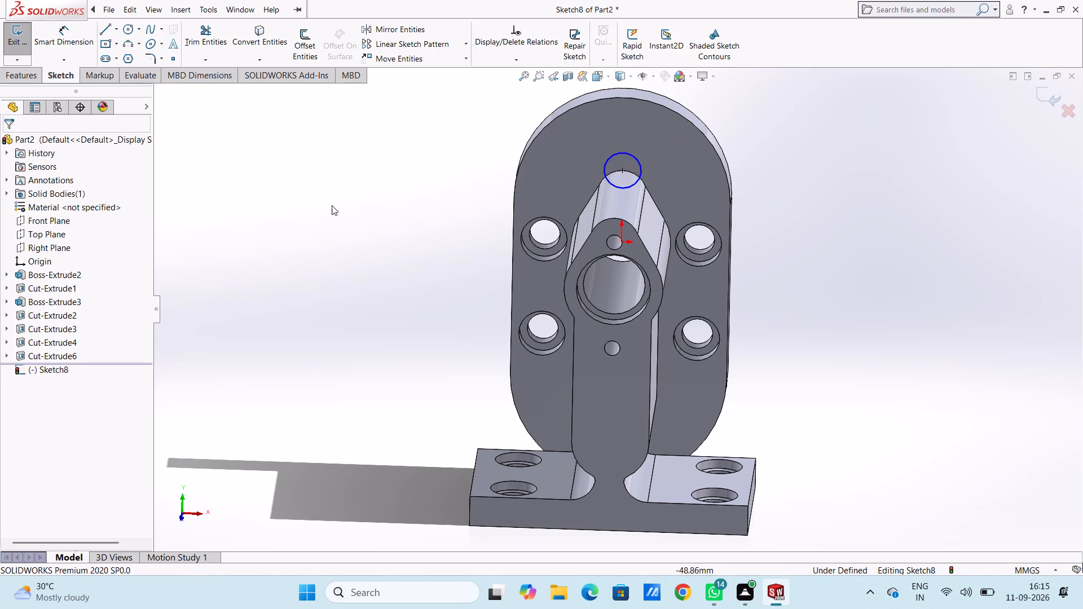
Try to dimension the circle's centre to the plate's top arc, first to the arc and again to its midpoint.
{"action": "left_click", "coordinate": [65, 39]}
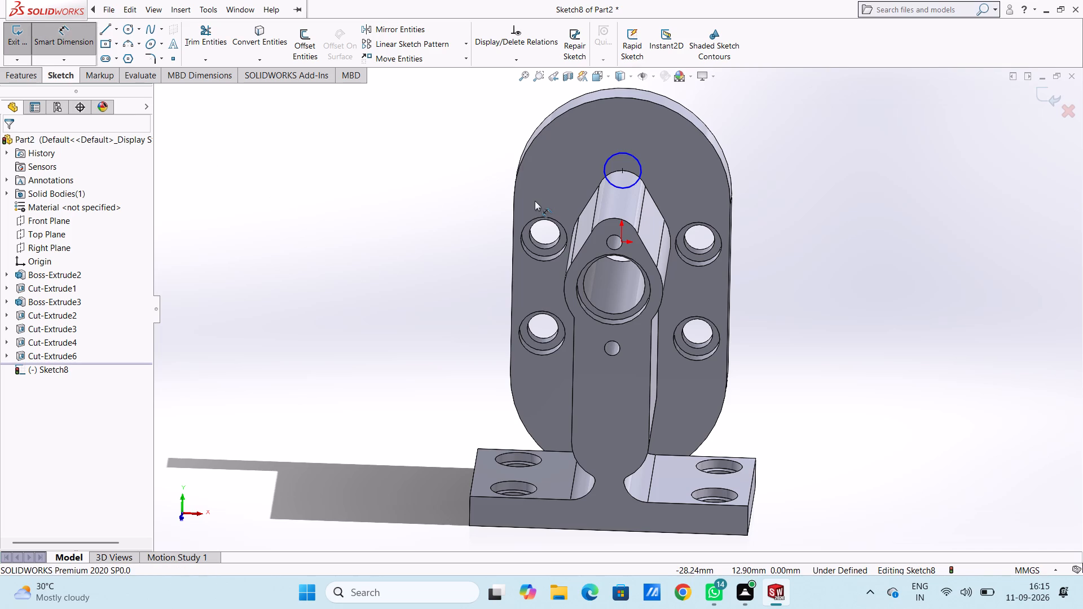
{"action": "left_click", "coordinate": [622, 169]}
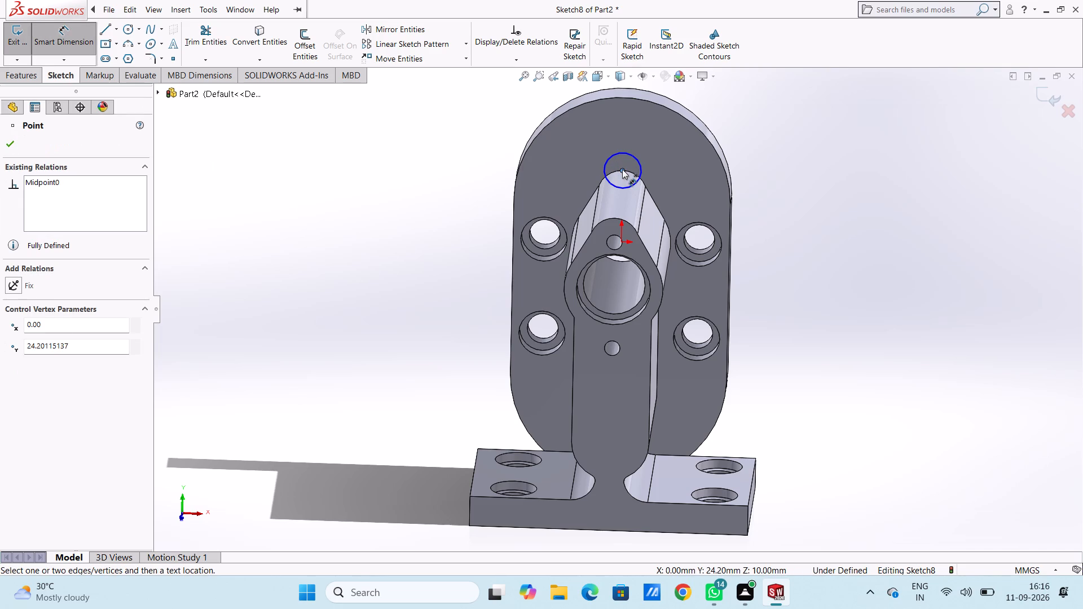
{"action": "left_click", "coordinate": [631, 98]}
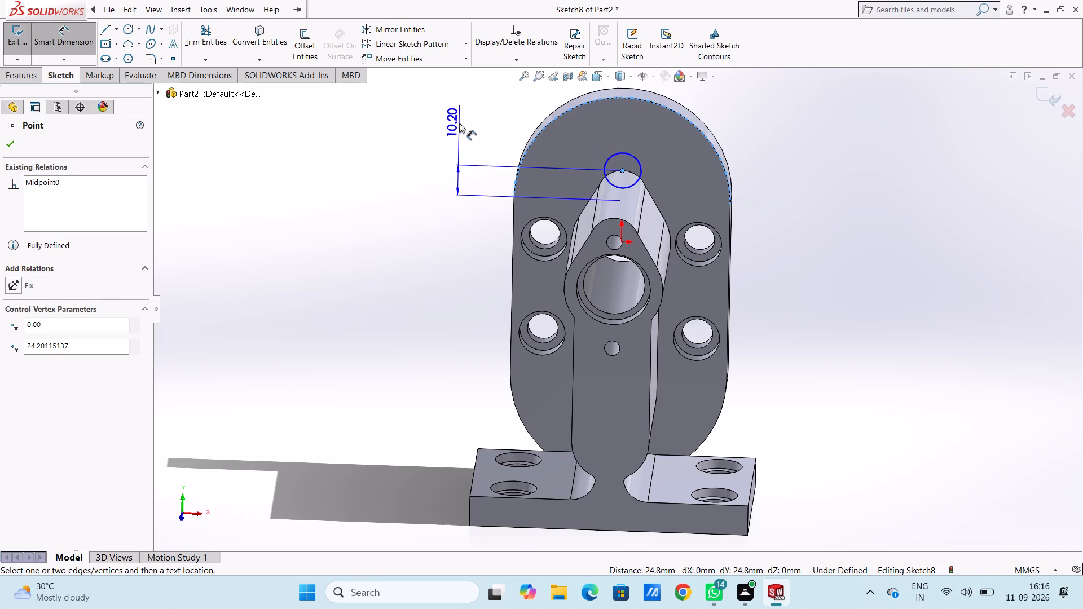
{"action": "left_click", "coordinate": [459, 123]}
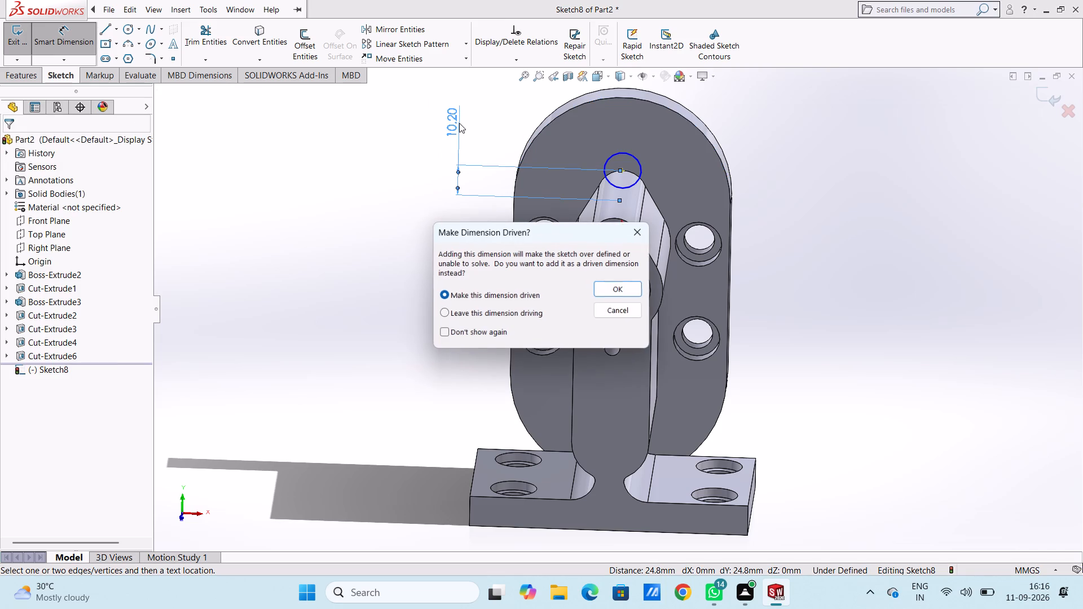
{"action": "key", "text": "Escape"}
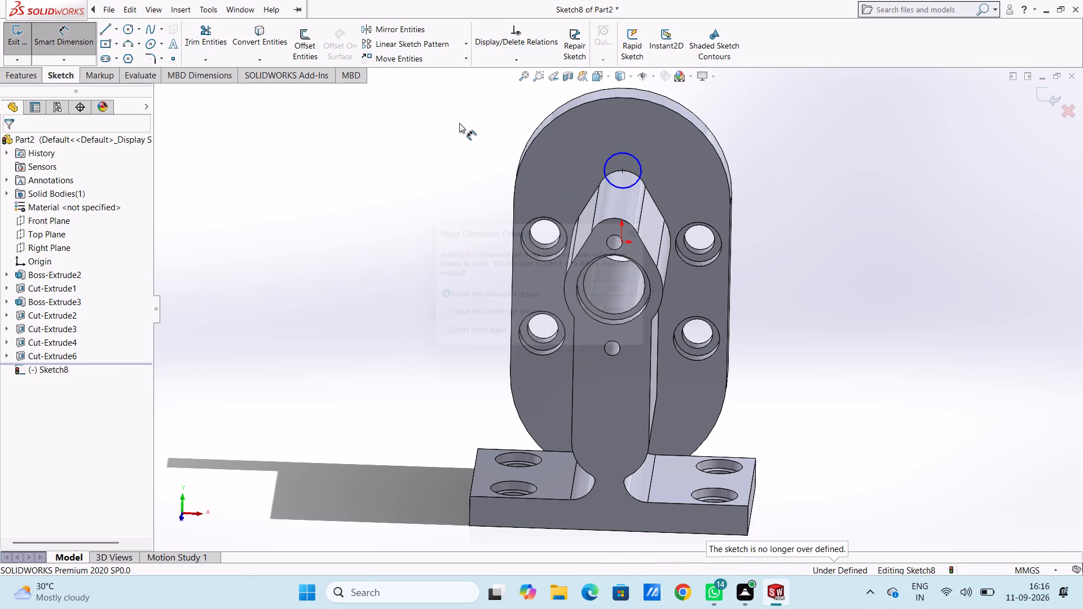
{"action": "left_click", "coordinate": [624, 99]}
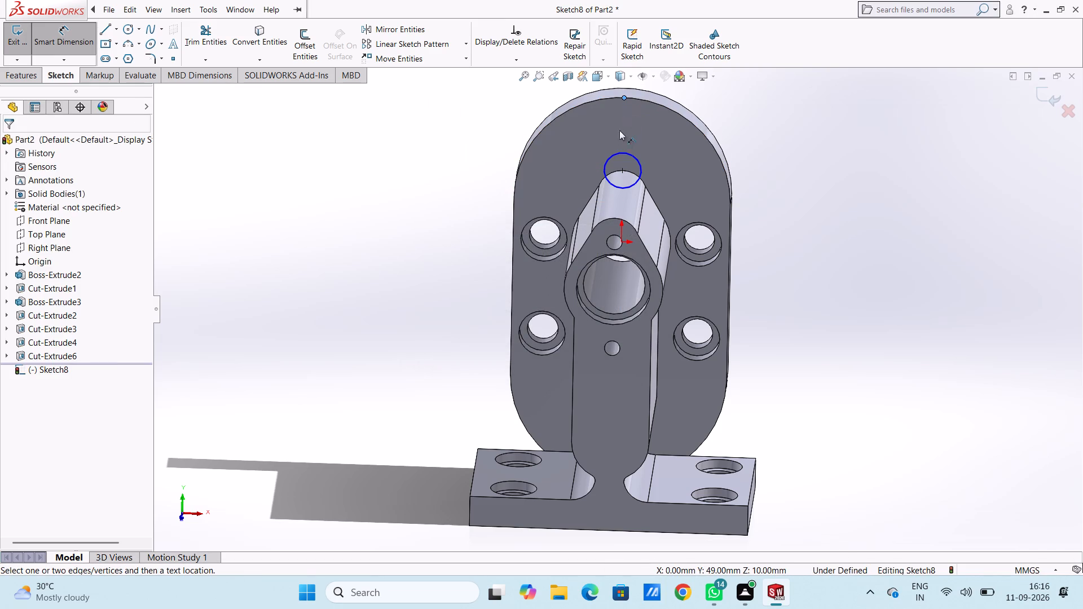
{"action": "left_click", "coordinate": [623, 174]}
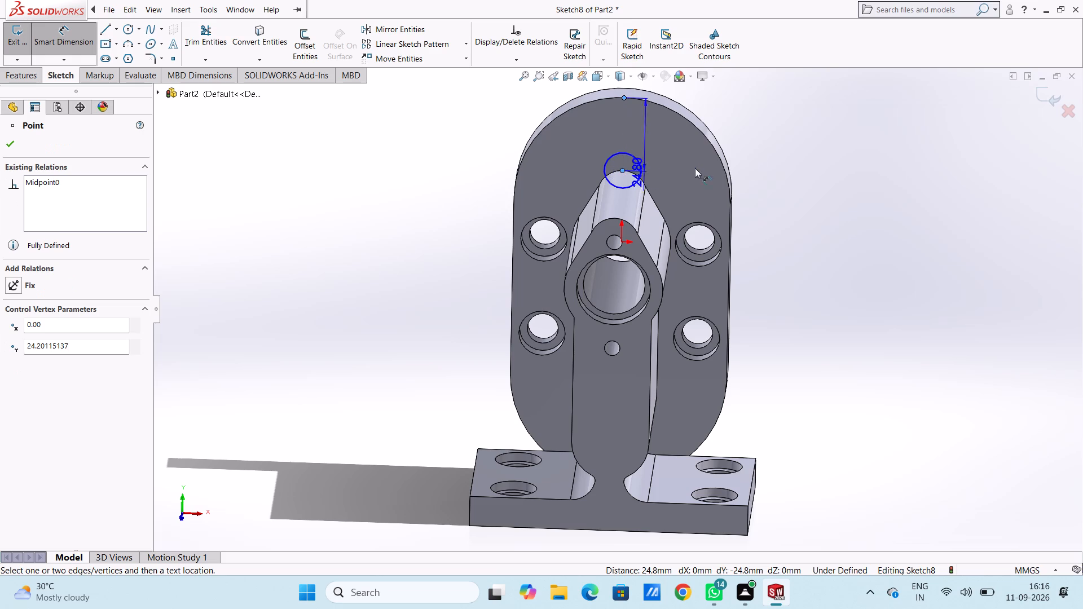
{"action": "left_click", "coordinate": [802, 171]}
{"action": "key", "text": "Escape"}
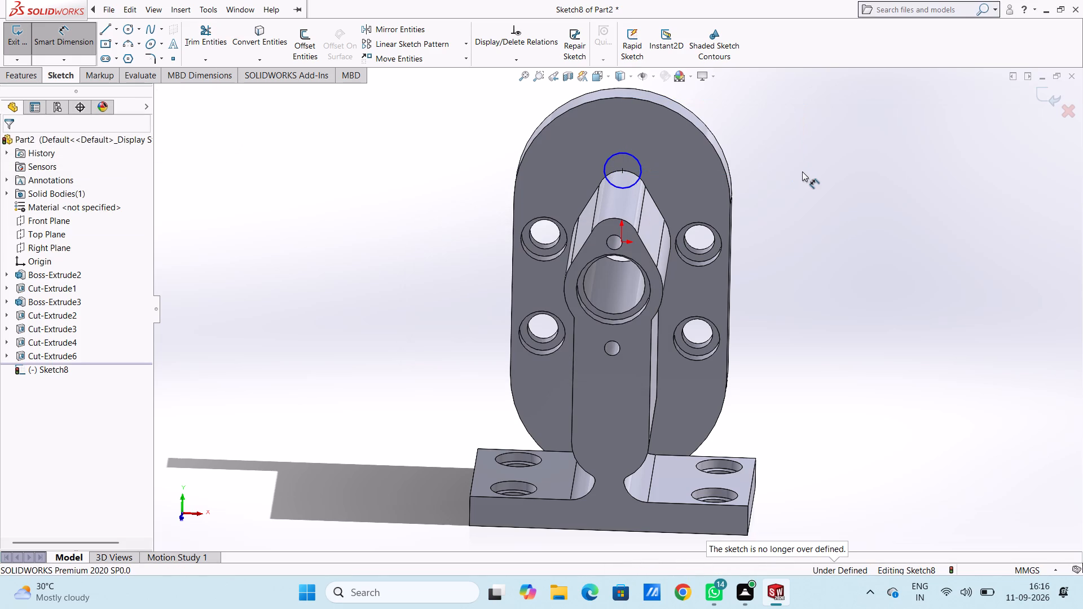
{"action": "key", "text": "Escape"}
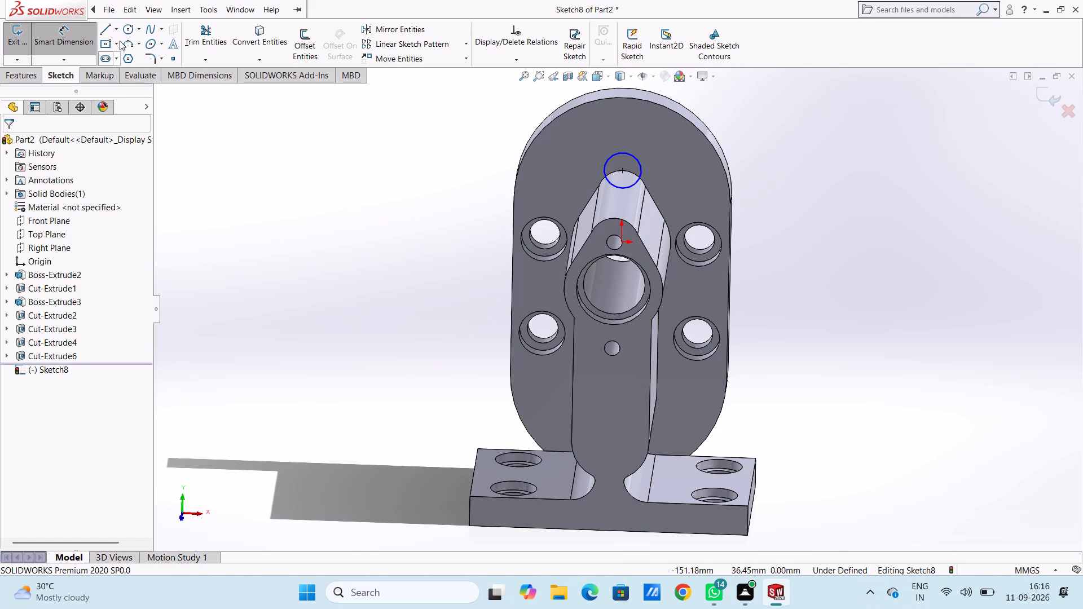
Dimension the circle's diameter as 12 mm.
{"action": "left_click", "coordinate": [619, 151]}
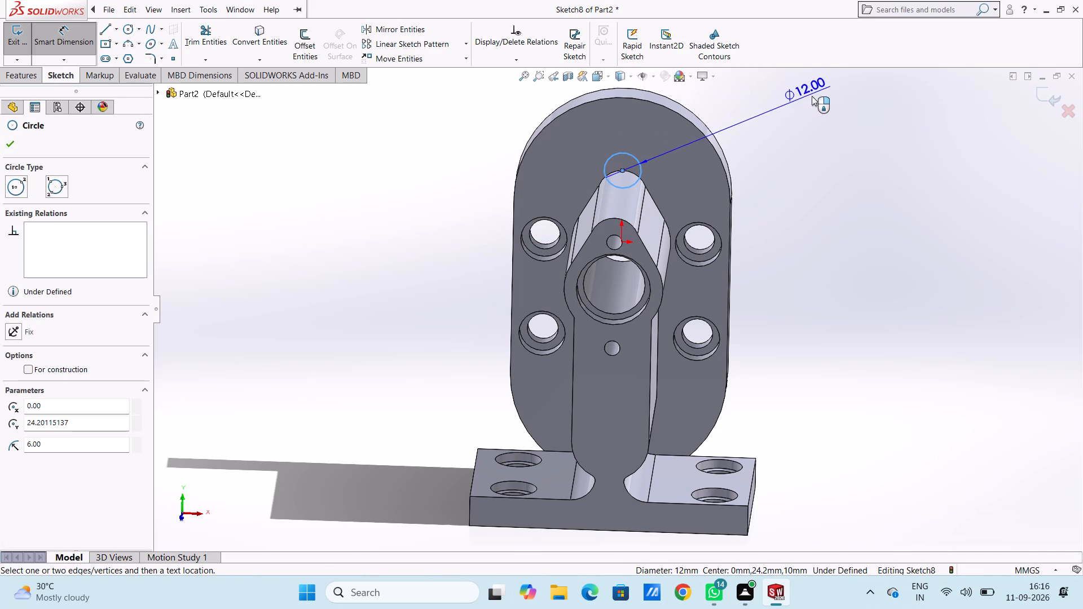
{"action": "left_click", "coordinate": [829, 98]}
{"action": "key", "text": "Return"}
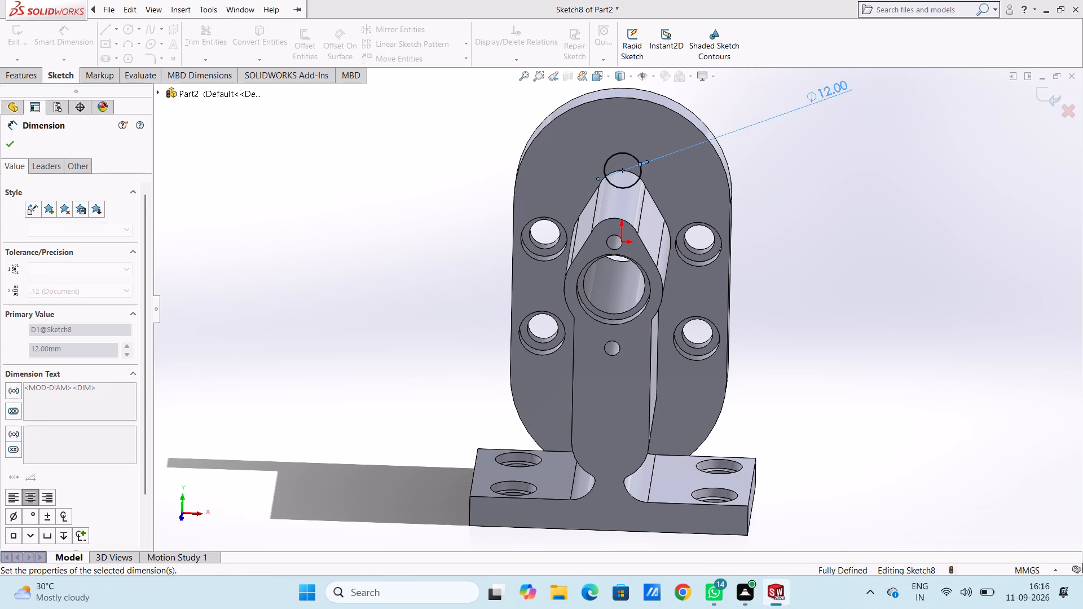
{"action": "left_click", "coordinate": [838, 179]}
{"action": "key", "text": "Escape"}
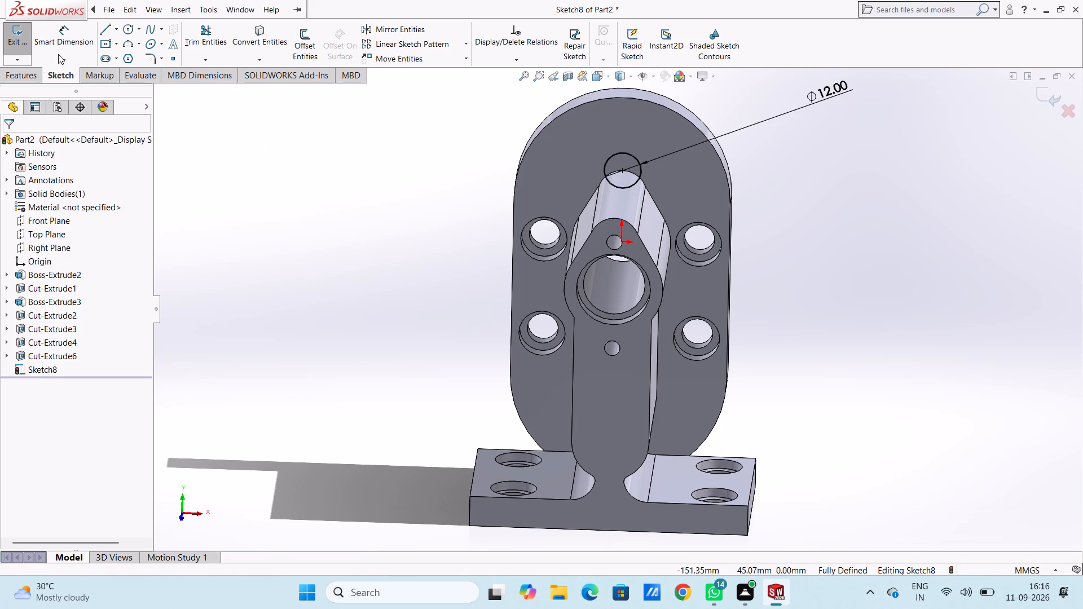
Draw a three-point arc of 8 mm radius along the boss's top rounded edge, between that edge's two ends.
{"action": "left_click", "coordinate": [127, 41]}
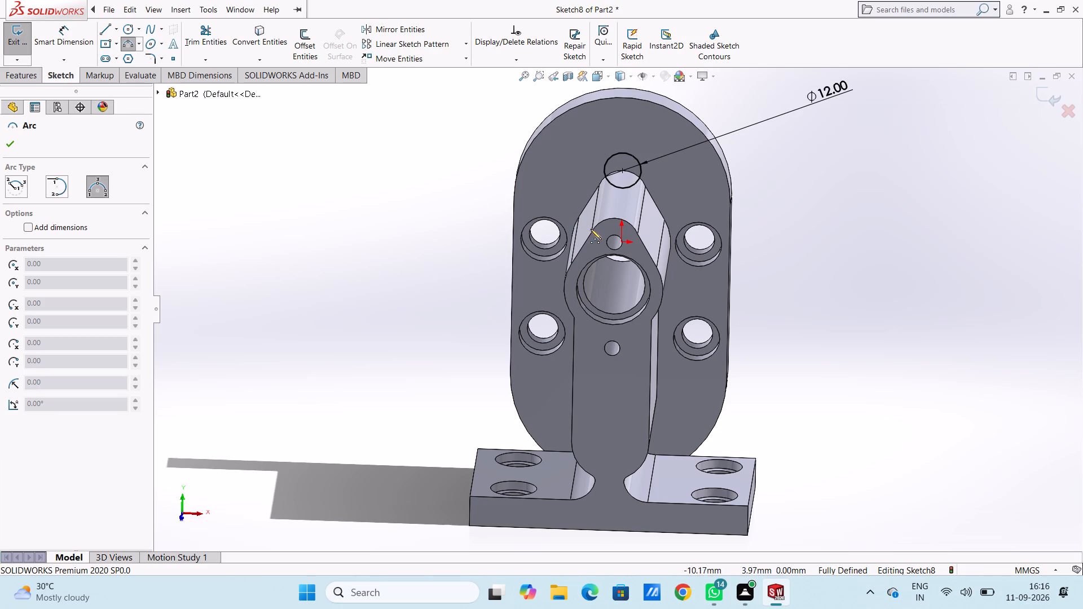
{"action": "left_click", "coordinate": [599, 185]}
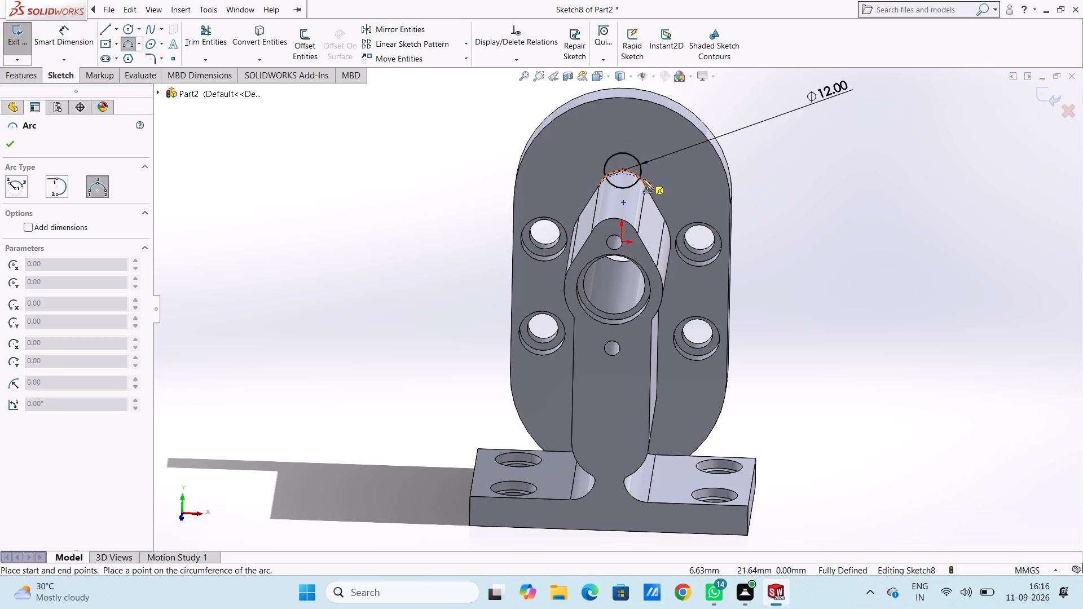
{"action": "left_click", "coordinate": [646, 188]}
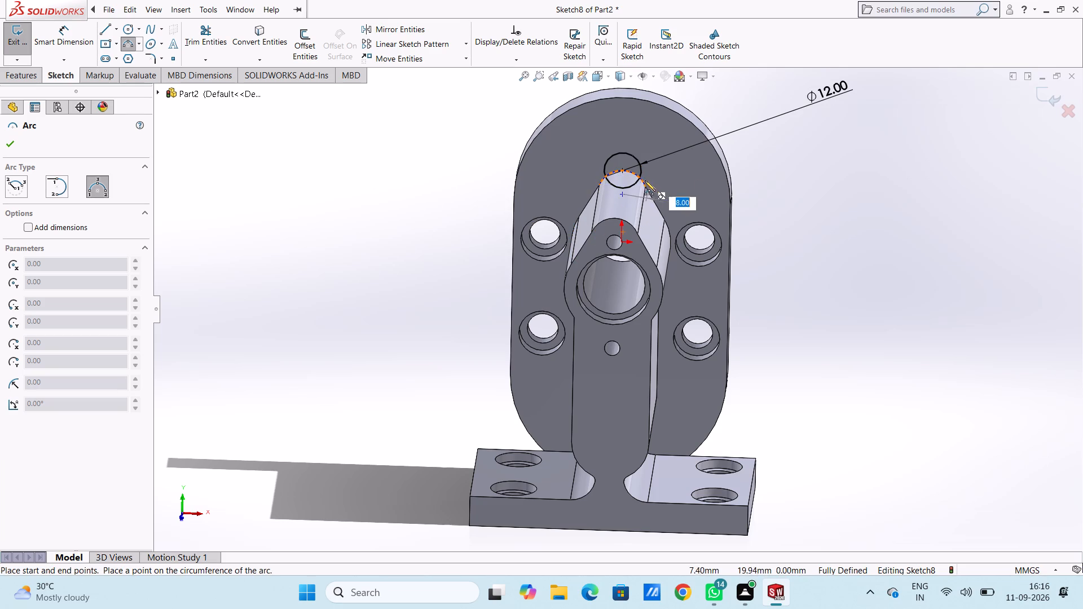
{"action": "left_click", "coordinate": [641, 179]}
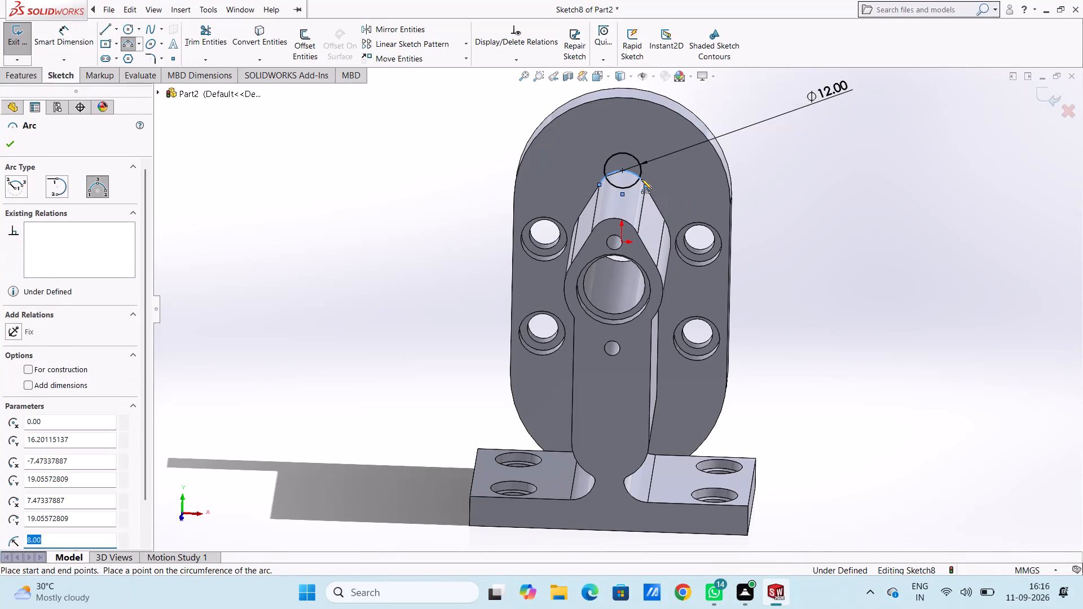
{"action": "key", "text": "Escape"}
{"action": "key", "text": "Escape"}
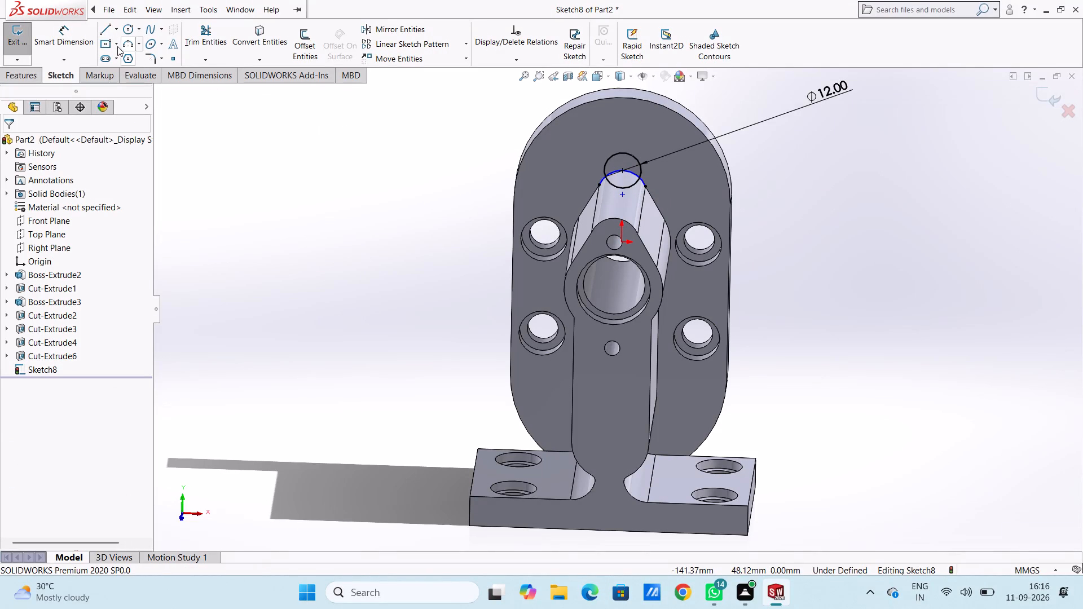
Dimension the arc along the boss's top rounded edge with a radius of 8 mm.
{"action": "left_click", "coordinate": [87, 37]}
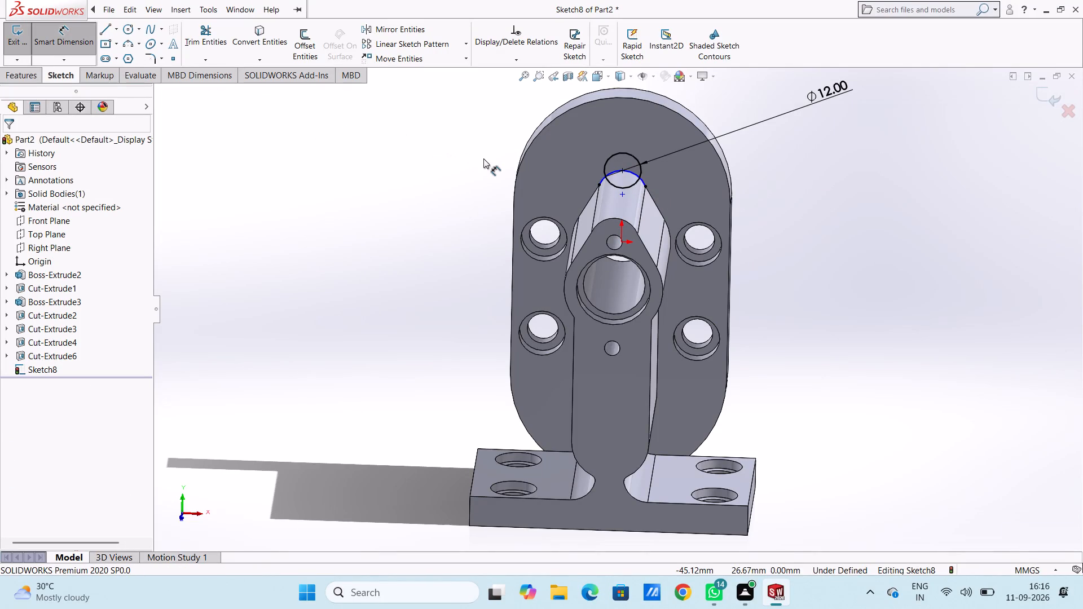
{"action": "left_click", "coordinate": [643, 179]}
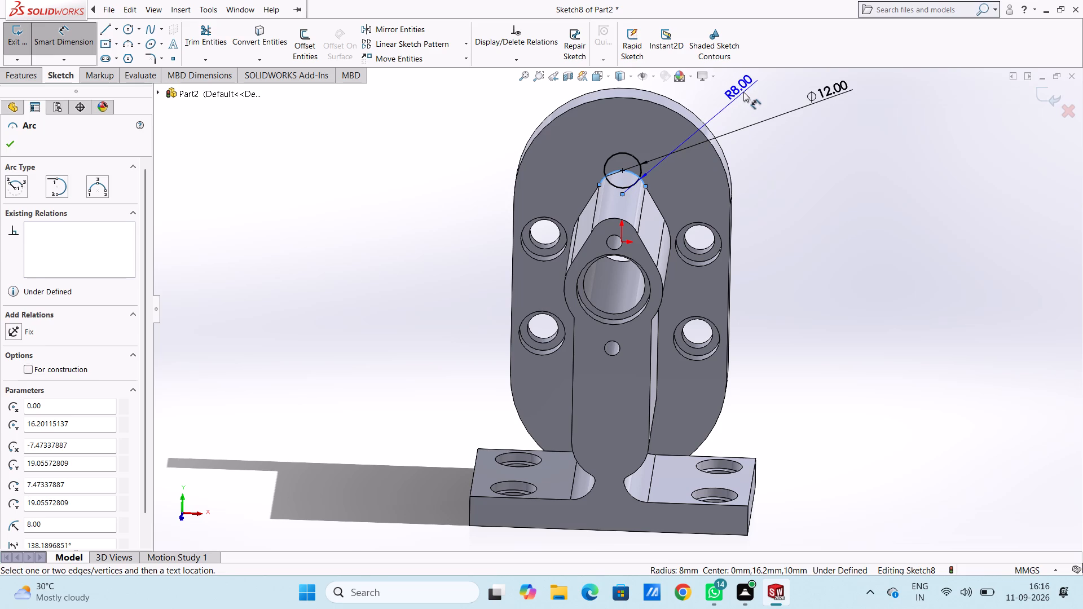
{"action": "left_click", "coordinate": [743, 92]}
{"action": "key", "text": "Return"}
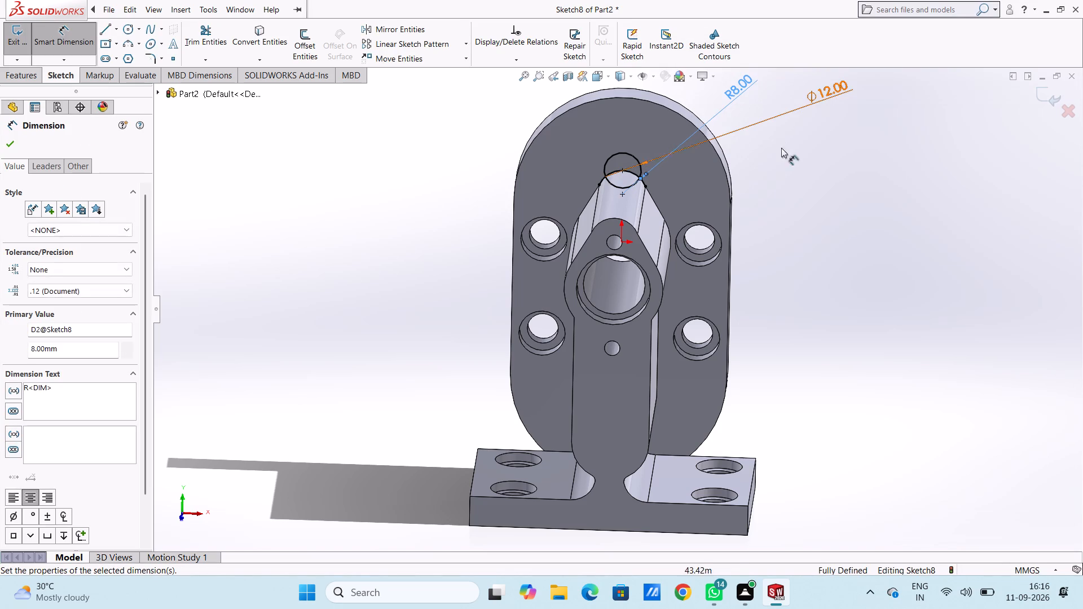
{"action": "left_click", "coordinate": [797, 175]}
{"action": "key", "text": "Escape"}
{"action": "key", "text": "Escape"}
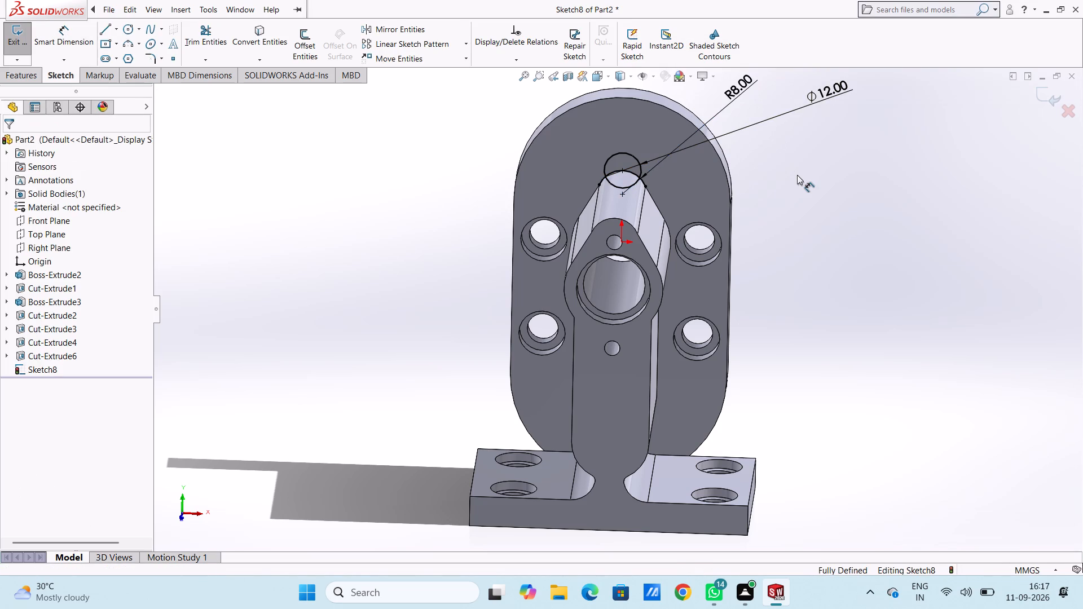
Trim the circle's lower portion below the 8 mm arc and both arc ends that extend outside the circle.
{"action": "scroll", "coordinate": [797, 175], "scroll_direction": "down", "scroll_amount": 2, "text": "ctrl"}
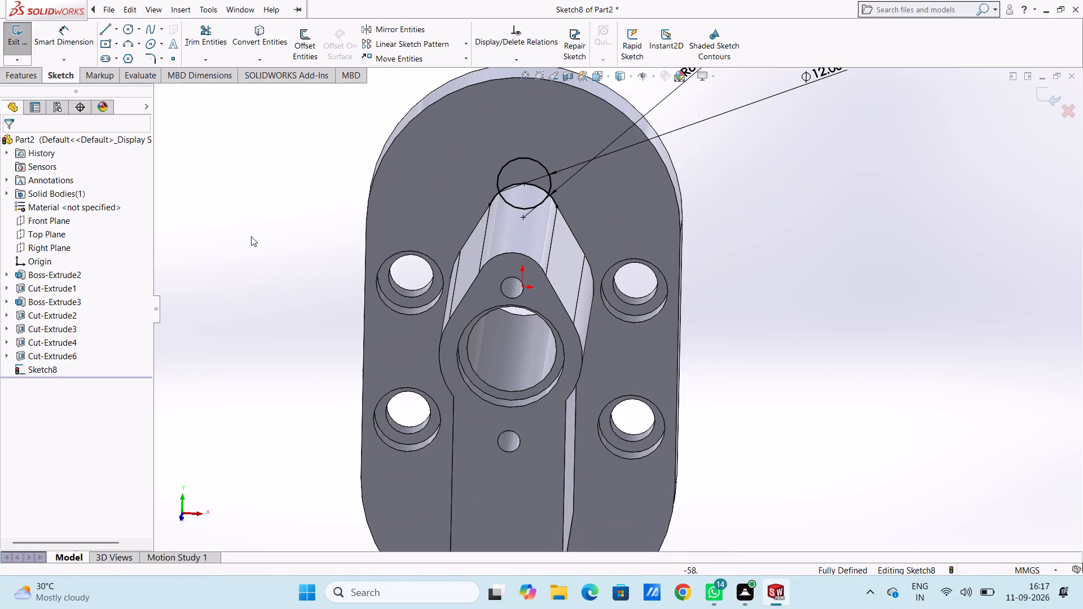
{"action": "left_click", "coordinate": [192, 34]}
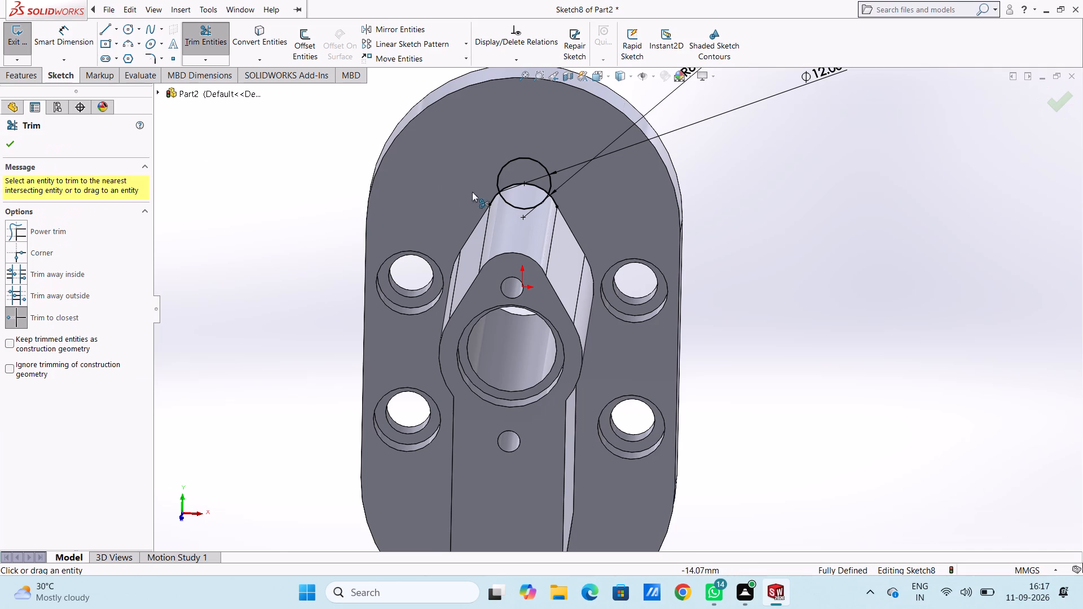
{"action": "left_click", "coordinate": [494, 199]}
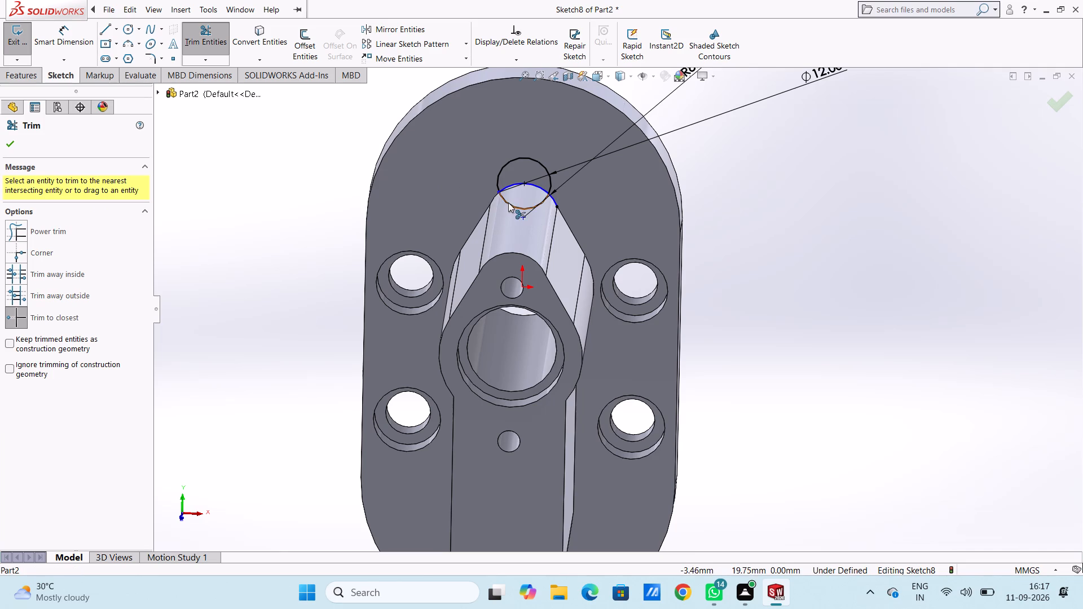
{"action": "left_click", "coordinate": [508, 203]}
{"action": "left_click", "coordinate": [554, 201]}
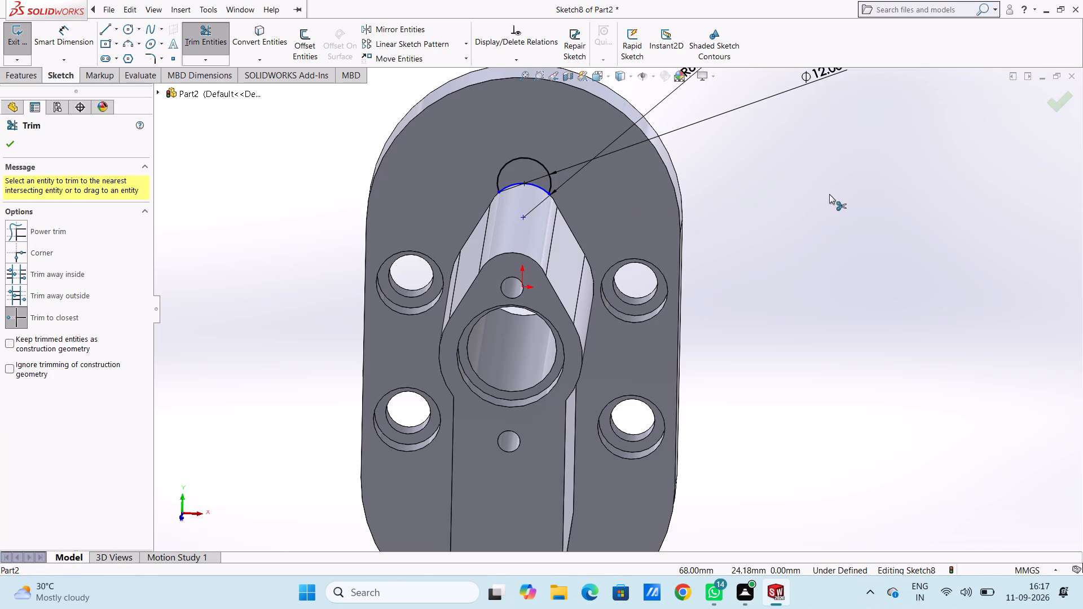
{"action": "key", "text": "Escape"}
{"action": "key", "text": "Escape"}
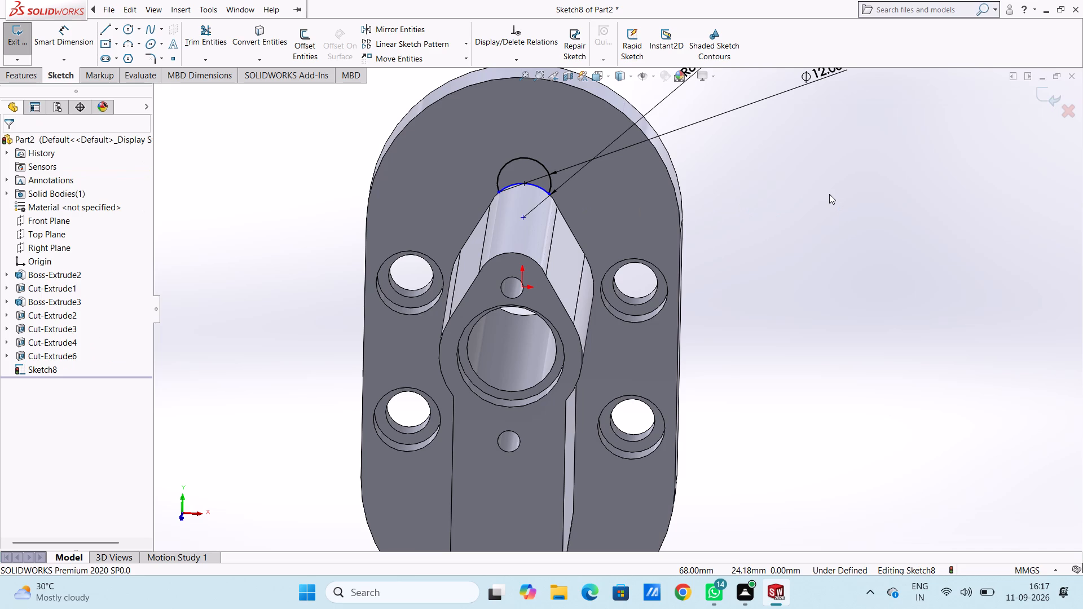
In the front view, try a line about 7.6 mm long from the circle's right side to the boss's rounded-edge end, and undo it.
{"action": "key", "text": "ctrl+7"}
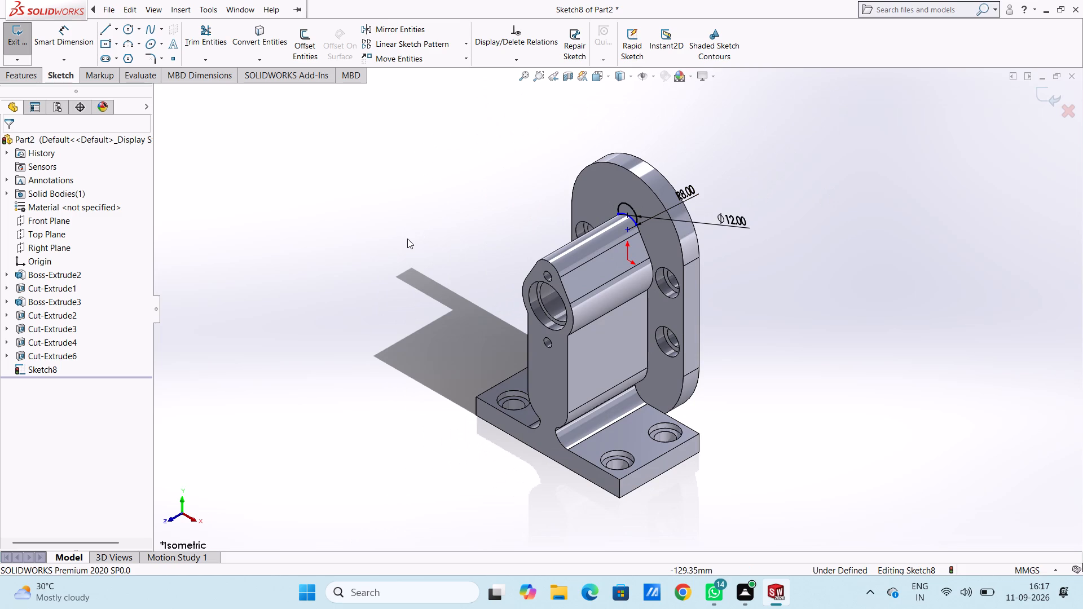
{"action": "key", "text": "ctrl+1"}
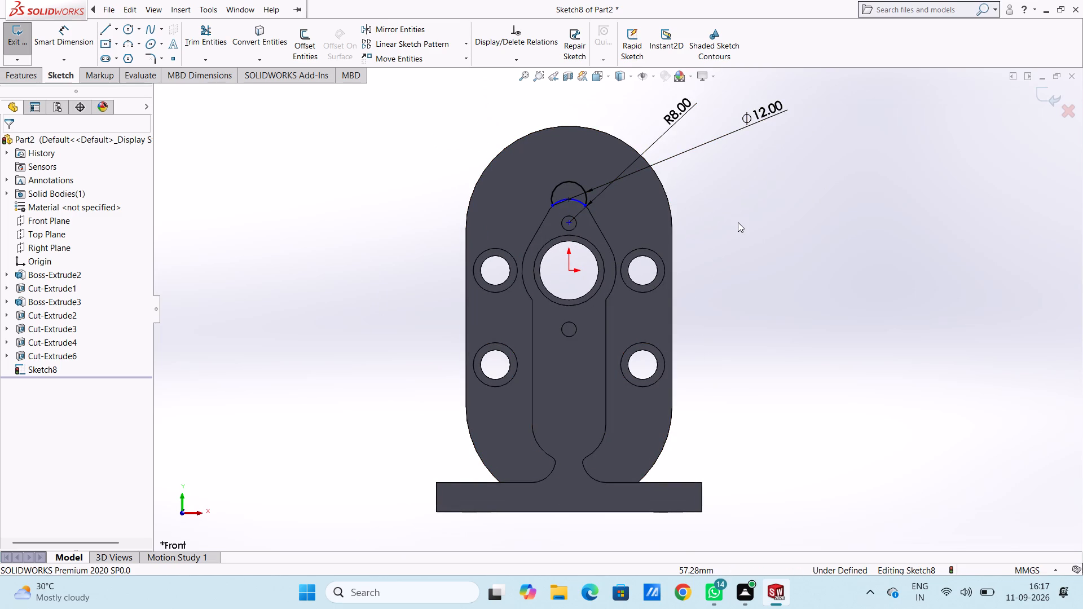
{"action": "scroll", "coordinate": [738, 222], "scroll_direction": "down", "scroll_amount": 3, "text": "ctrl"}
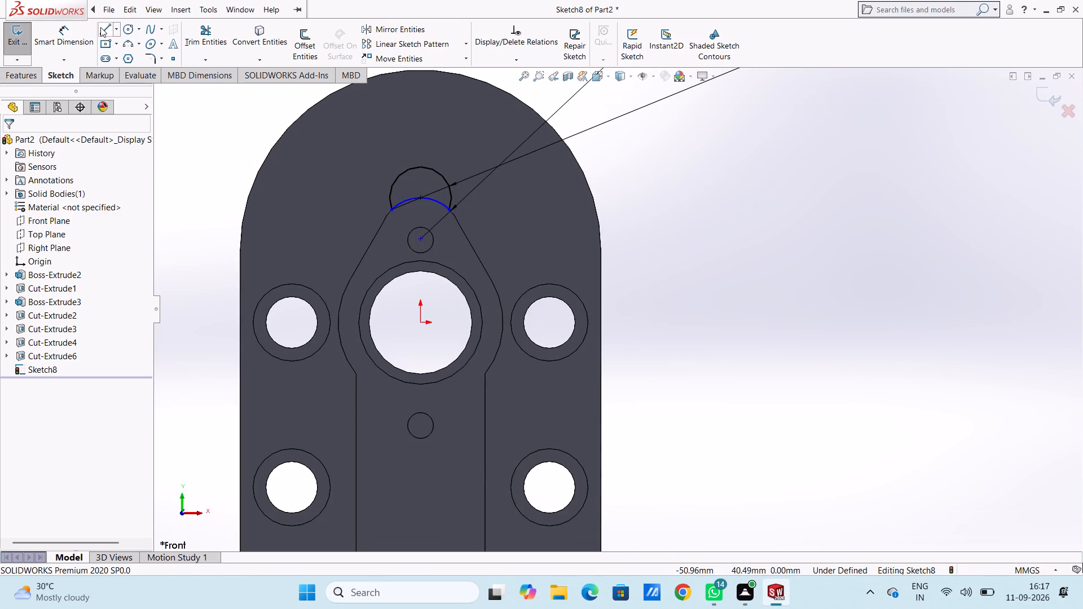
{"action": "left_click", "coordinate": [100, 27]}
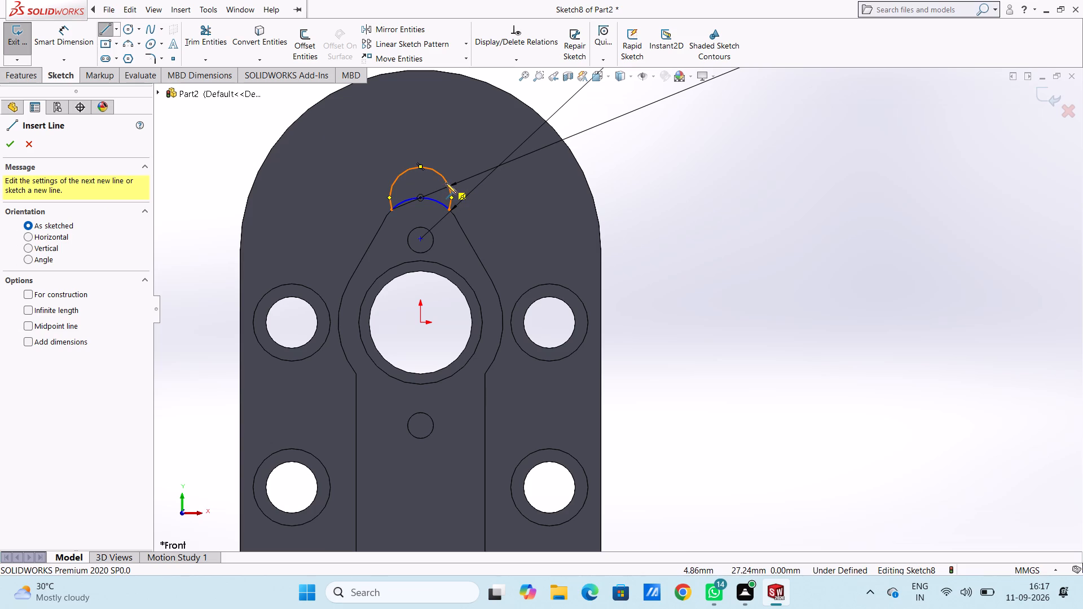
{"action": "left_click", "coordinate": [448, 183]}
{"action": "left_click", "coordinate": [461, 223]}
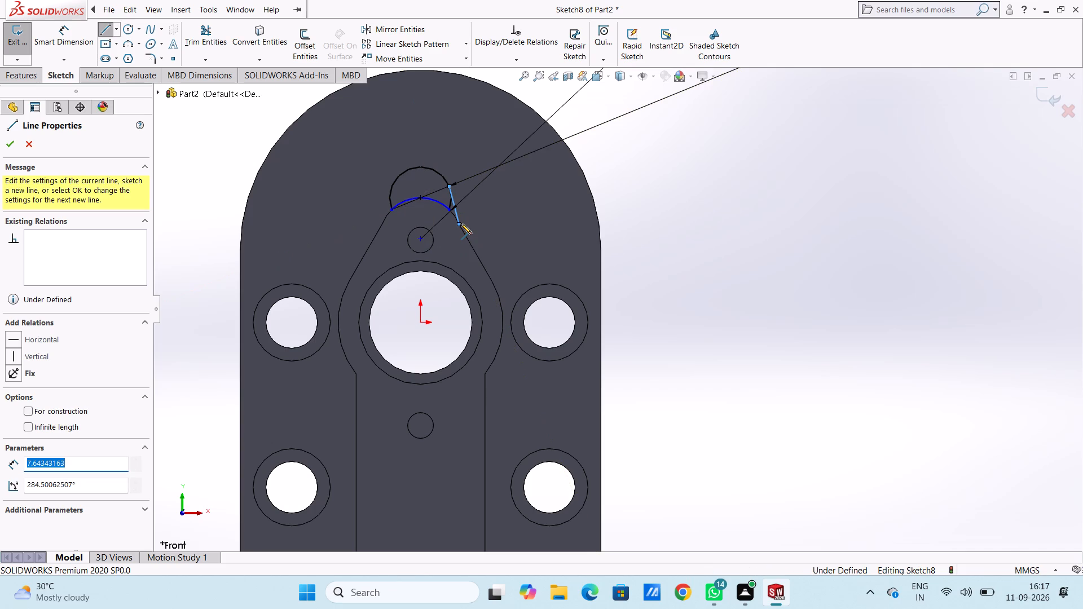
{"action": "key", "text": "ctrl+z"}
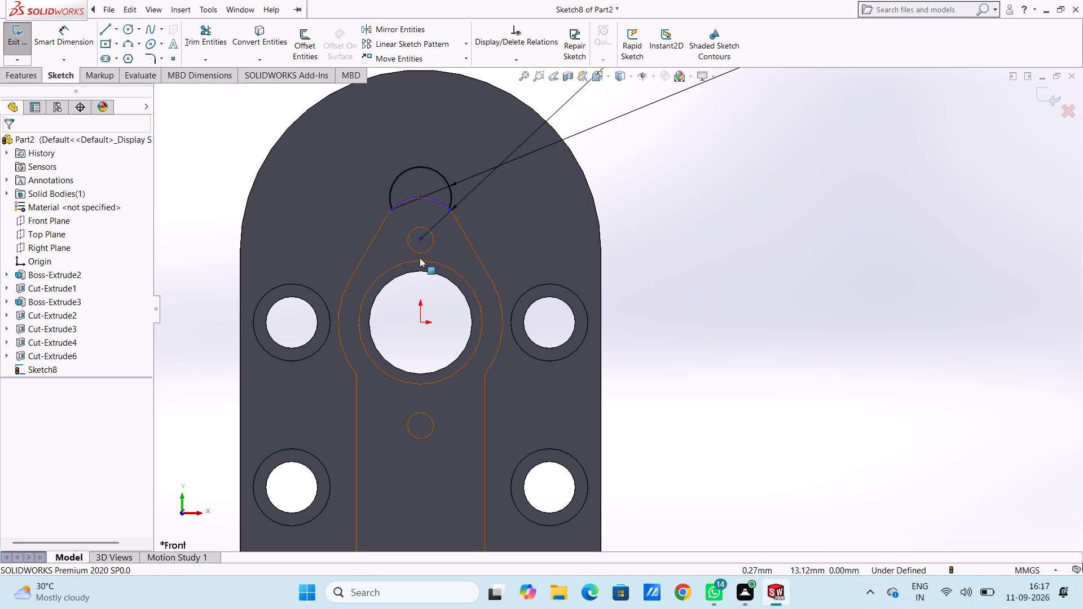
Draw lines from the right and left ends of the boss's top rounded edge up to the 12 mm arc, about 7.6 and 7.9 mm long.
{"action": "key", "text": "l"}
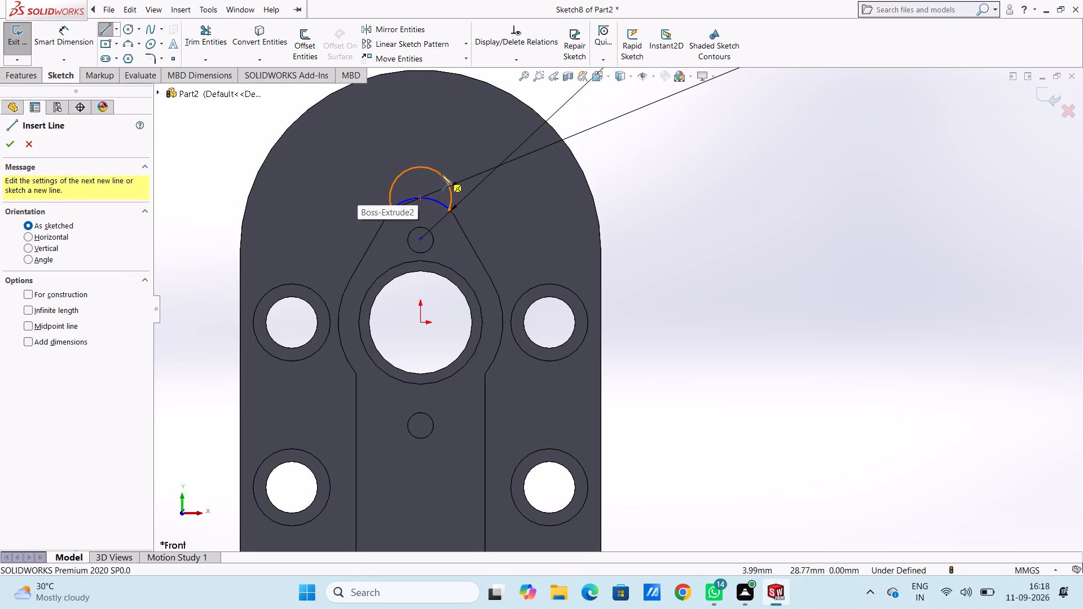
{"action": "left_click", "coordinate": [460, 225]}
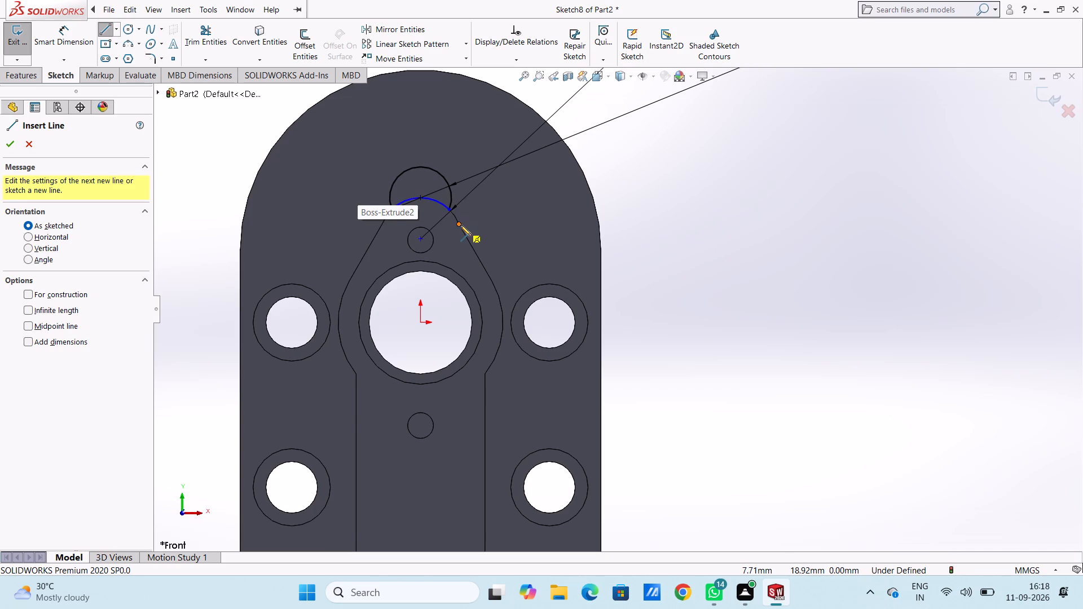
{"action": "left_click", "coordinate": [448, 185]}
{"action": "key", "text": "Escape"}
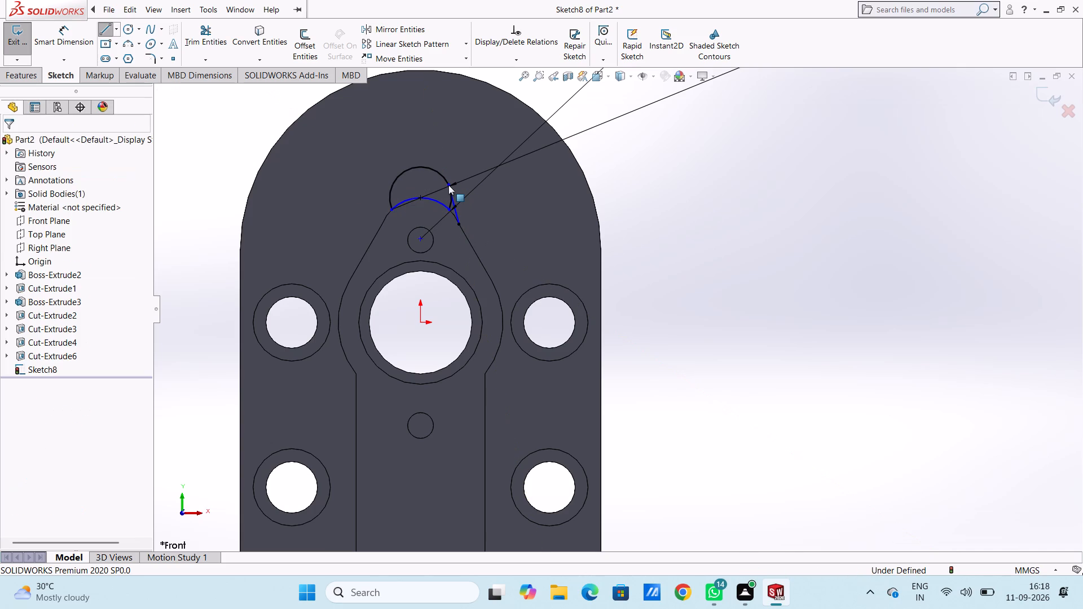
{"action": "key", "text": "Escape"}
{"action": "key", "text": "l"}
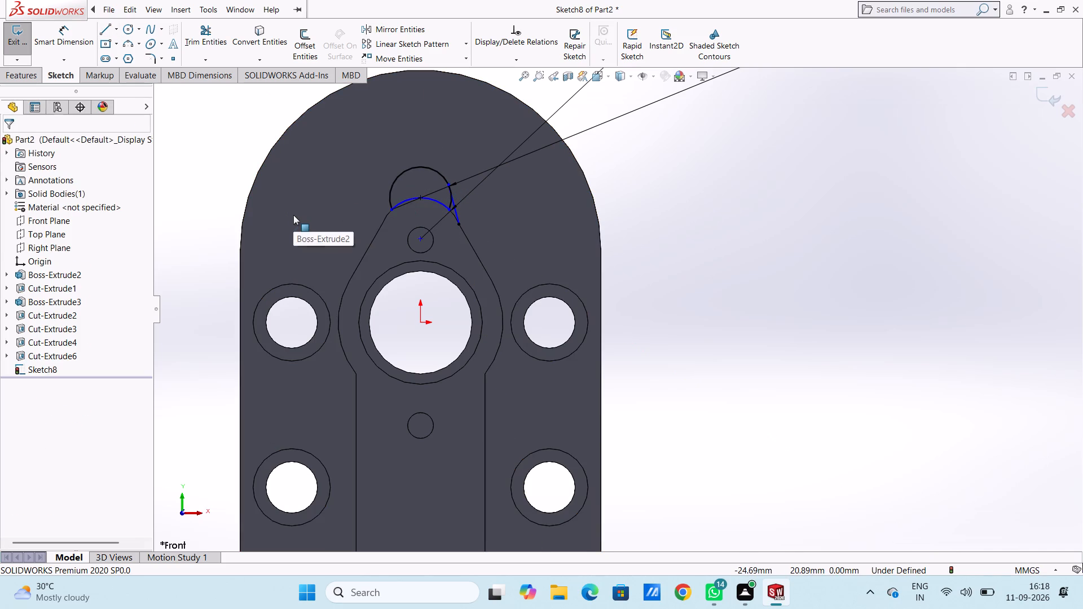
{"action": "left_click", "coordinate": [382, 226]}
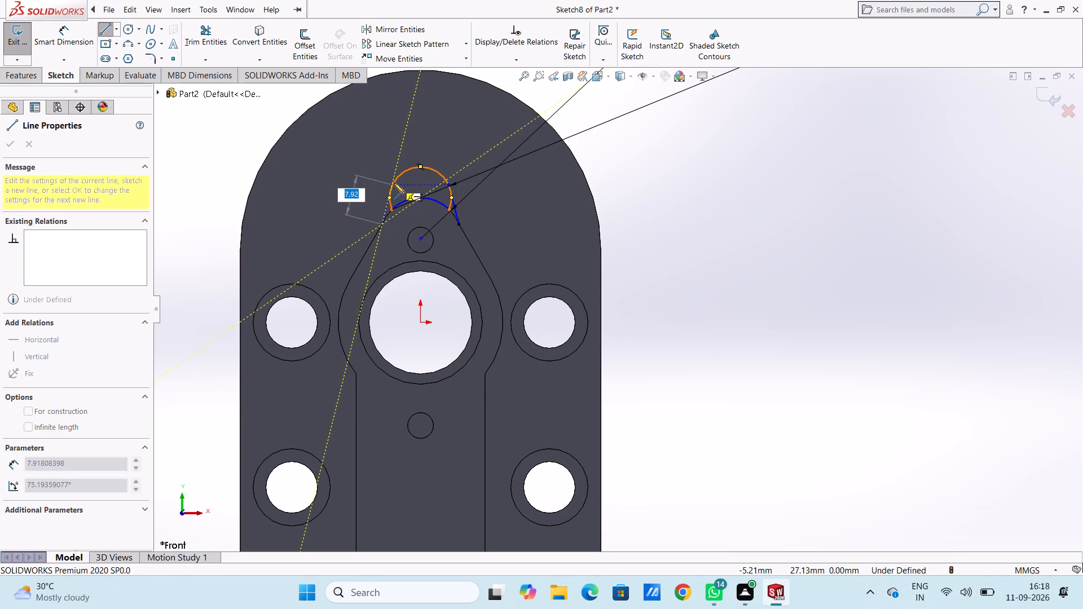
{"action": "left_click", "coordinate": [394, 183]}
{"action": "key", "text": "Escape"}
{"action": "key", "text": "Escape"}
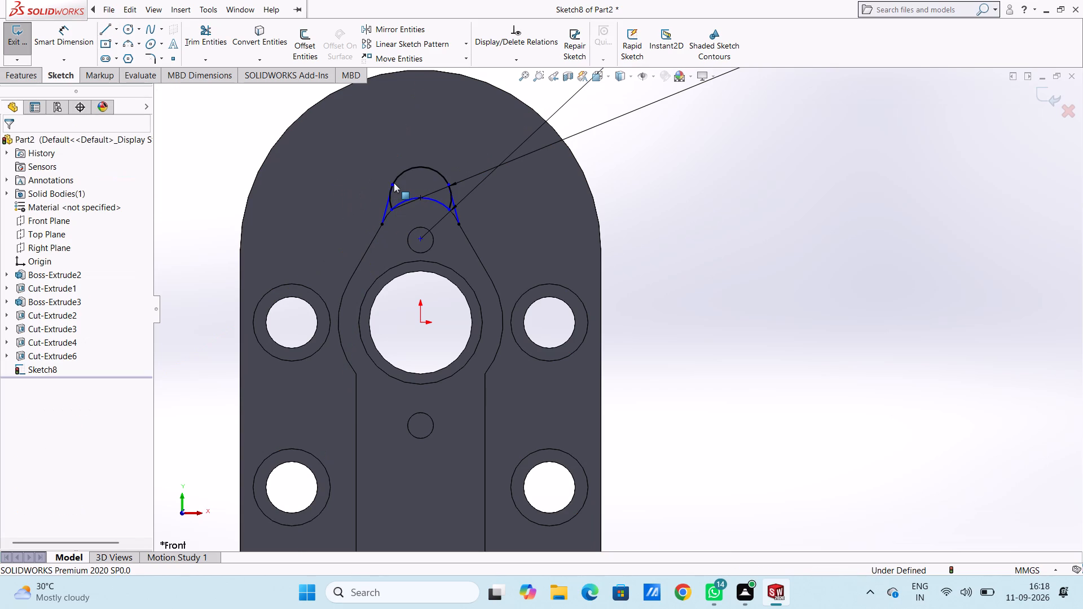
Make the left and right side lines each tangent to the 12 mm diameter arc.
{"action": "left_click", "coordinate": [389, 200]}
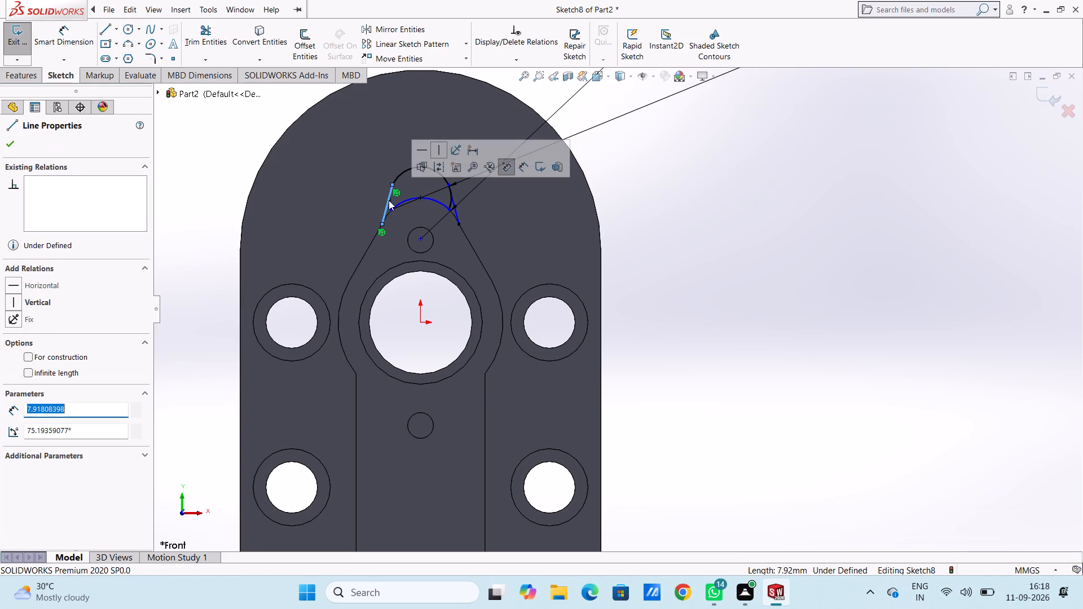
{"action": "left_click", "coordinate": [402, 172], "text": "ctrl"}
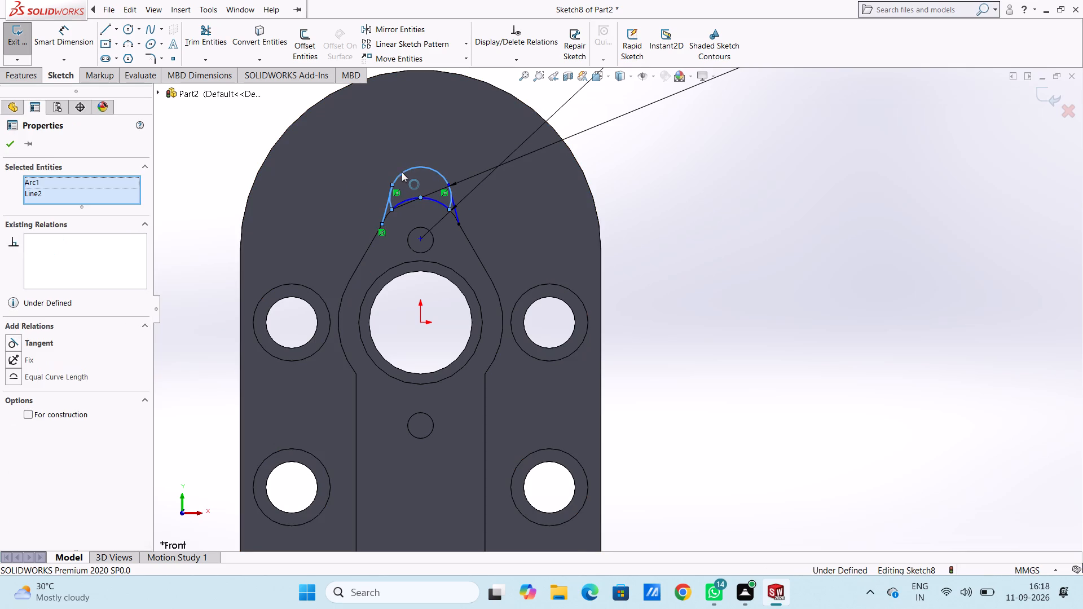
{"action": "left_click", "coordinate": [52, 343]}
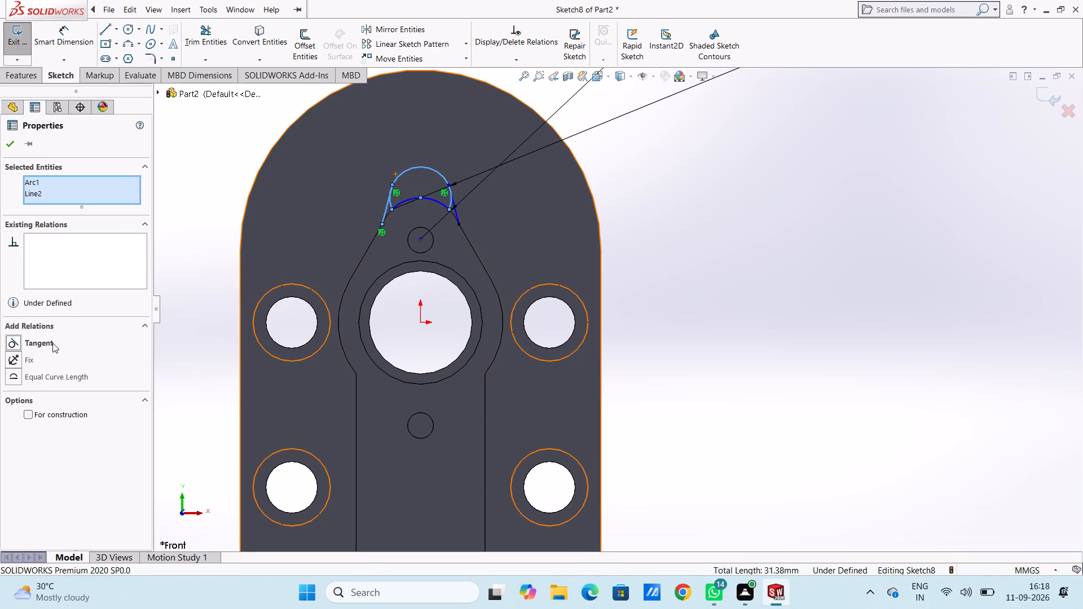
{"action": "left_click", "coordinate": [199, 237]}
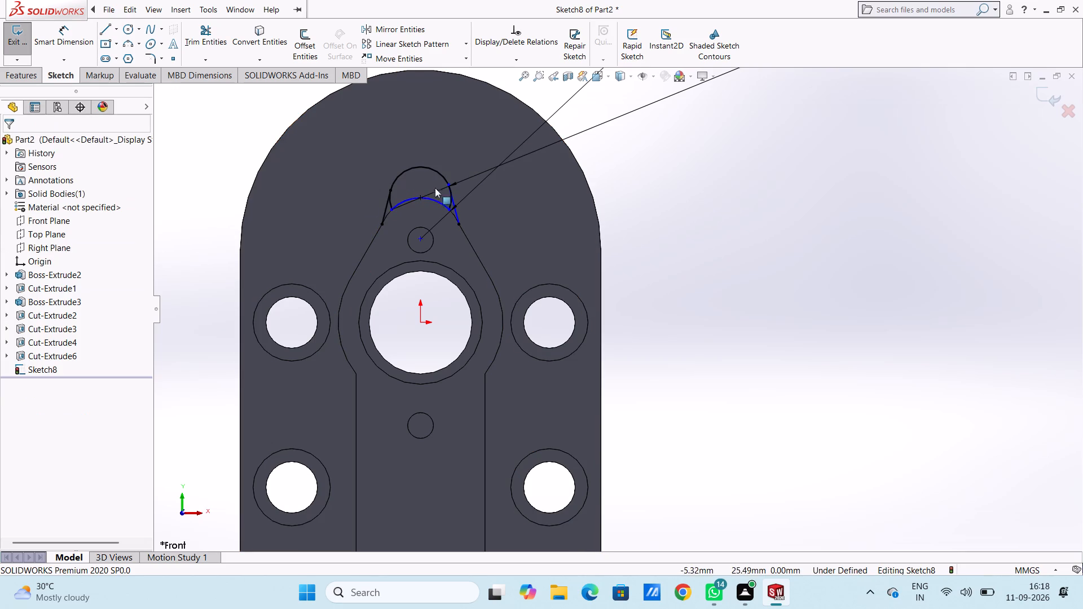
{"action": "left_click", "coordinate": [452, 205]}
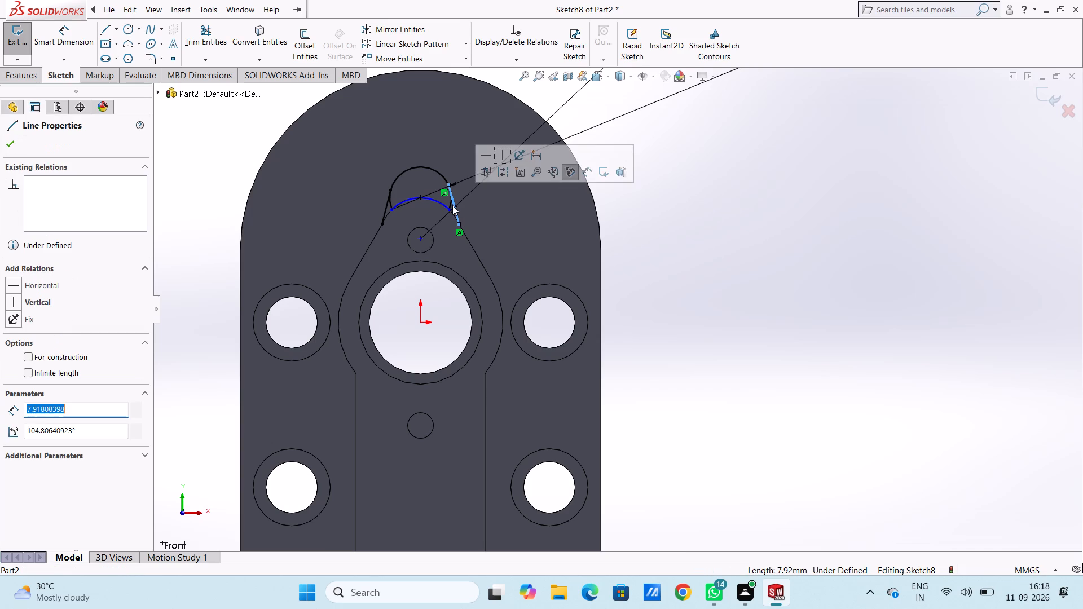
{"action": "left_click", "coordinate": [442, 175], "text": "ctrl"}
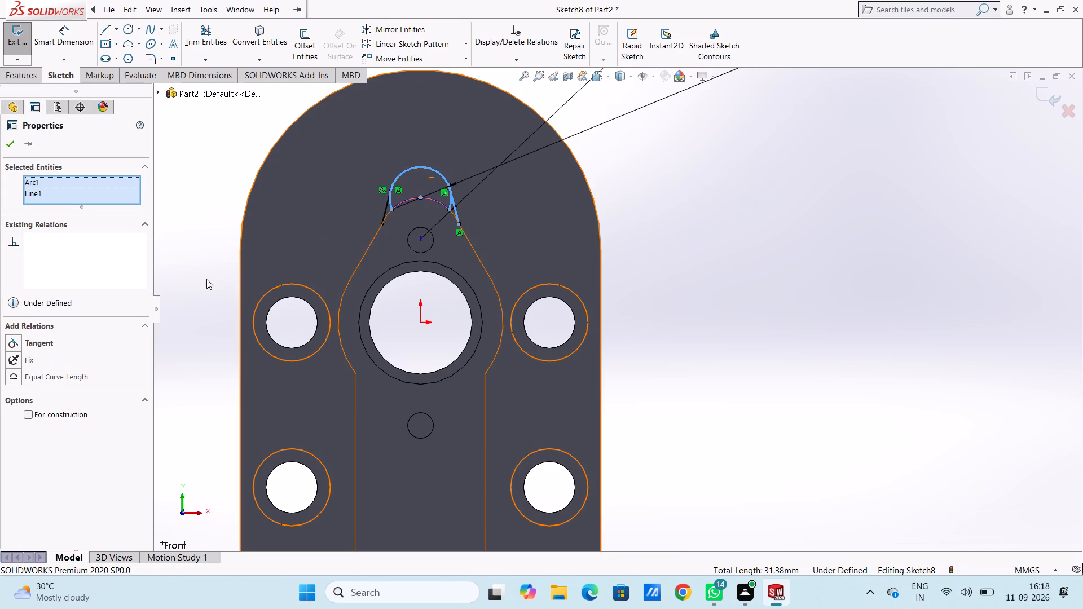
{"action": "left_click", "coordinate": [43, 344]}
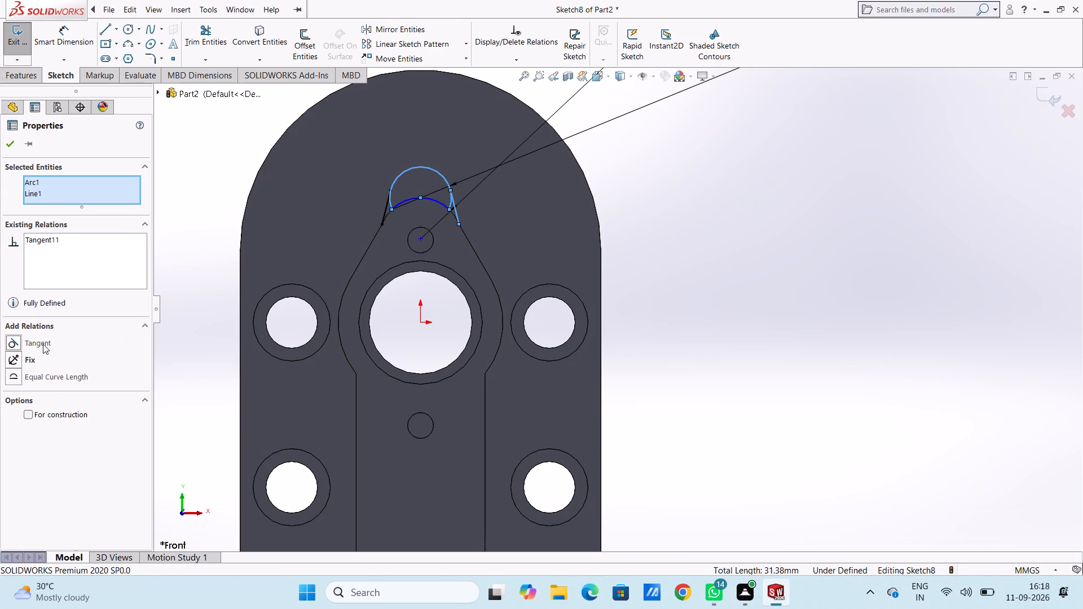
{"action": "left_click", "coordinate": [215, 272]}
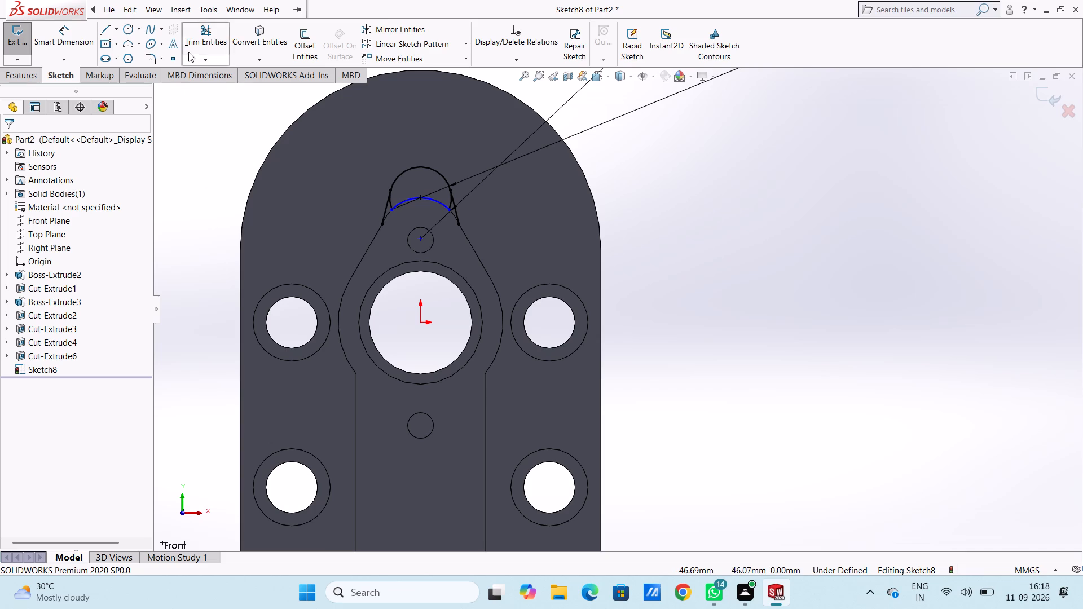
Trim away the 12 mm arc's two leftover ends below the tangent points and the 8 mm radius arc between them.
{"action": "left_click", "coordinate": [207, 31]}
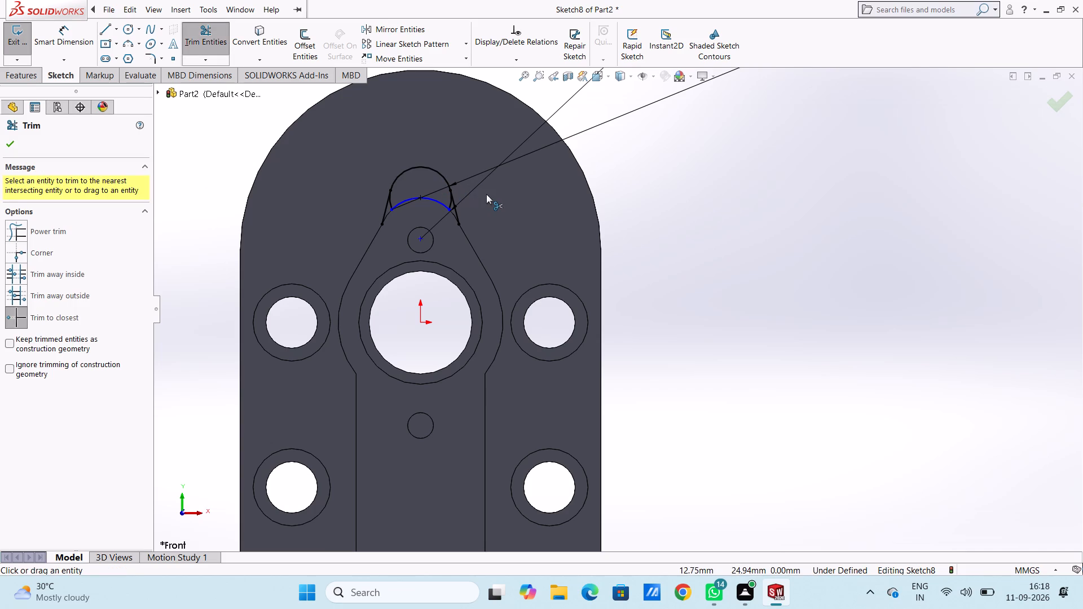
{"action": "scroll", "coordinate": [486, 194], "scroll_direction": "down", "scroll_amount": 4, "text": "ctrl"}
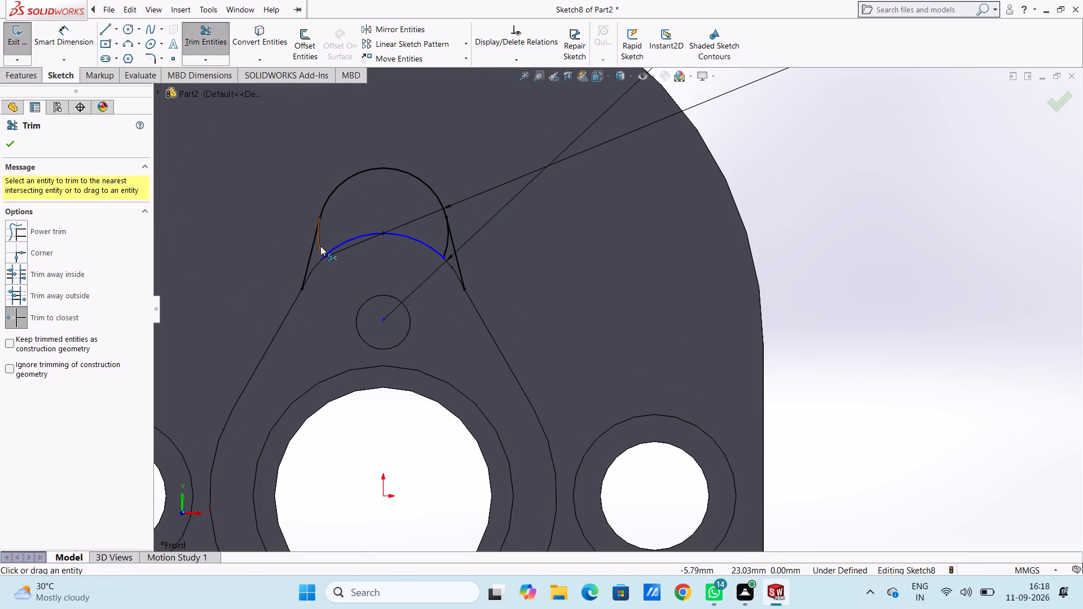
{"action": "left_click", "coordinate": [320, 246]}
{"action": "left_click", "coordinate": [333, 246]}
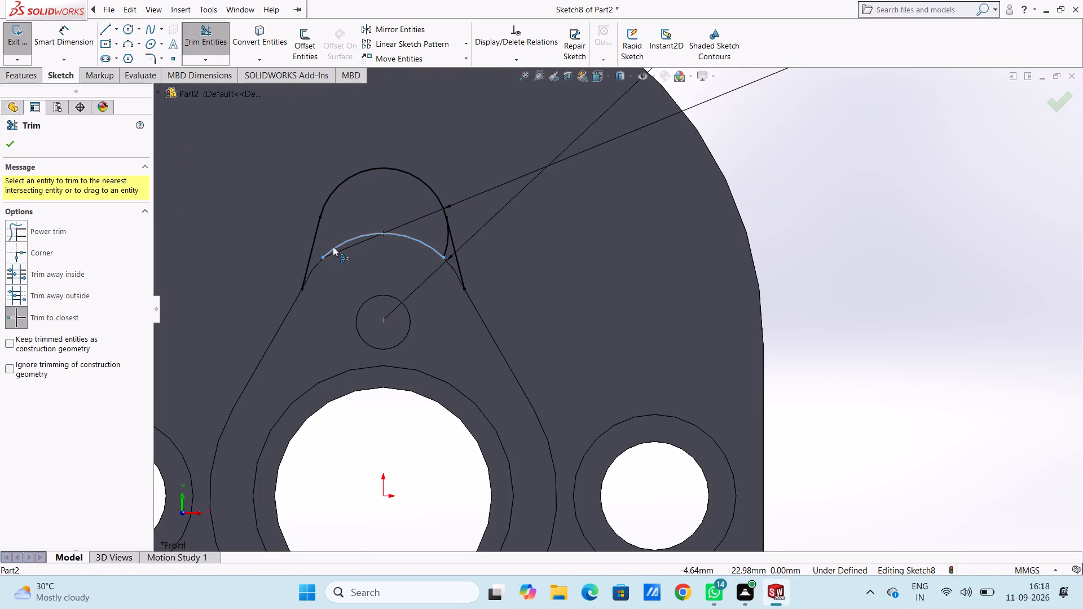
{"action": "left_click", "coordinate": [447, 246]}
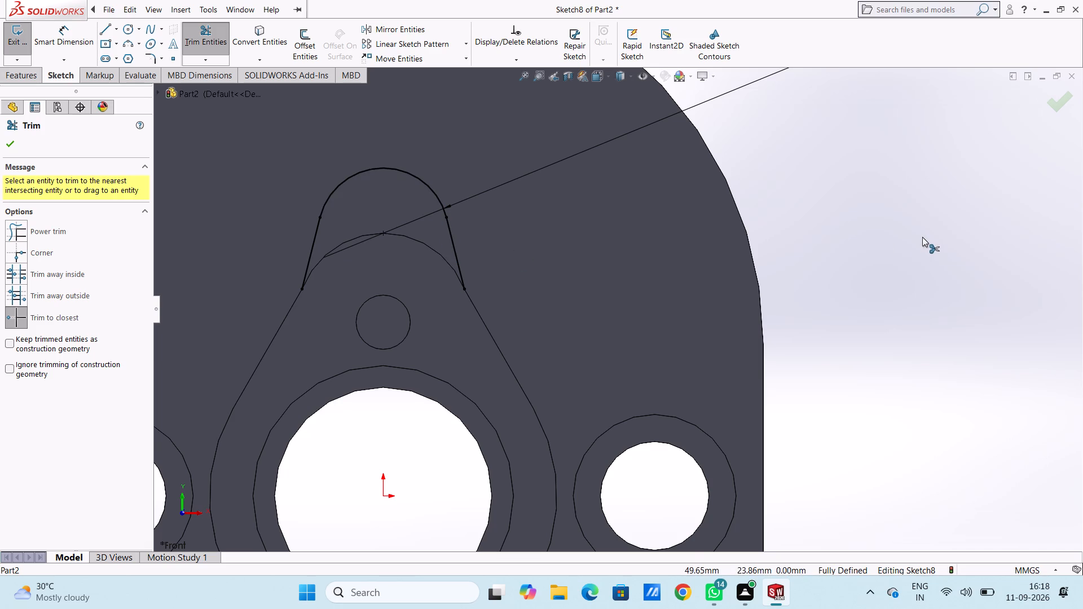
{"action": "key", "text": "Escape"}
{"action": "key", "text": "Escape"}
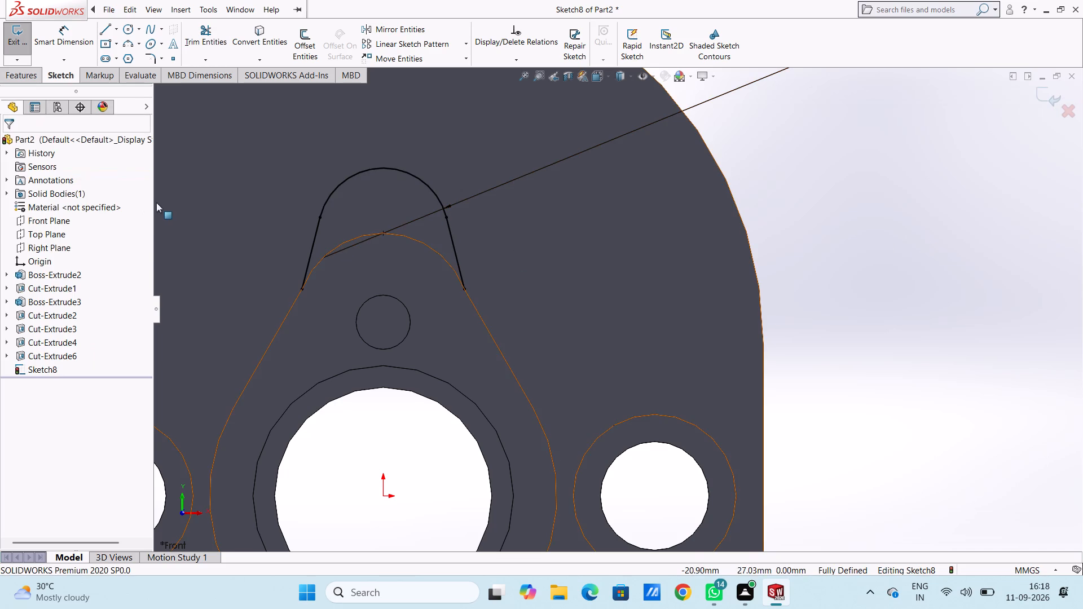
Close the profile's open bottom with a three-point arc of 8 mm radius between the side lines' lower ends, following the boss's rounded edge.
{"action": "left_click", "coordinate": [127, 40]}
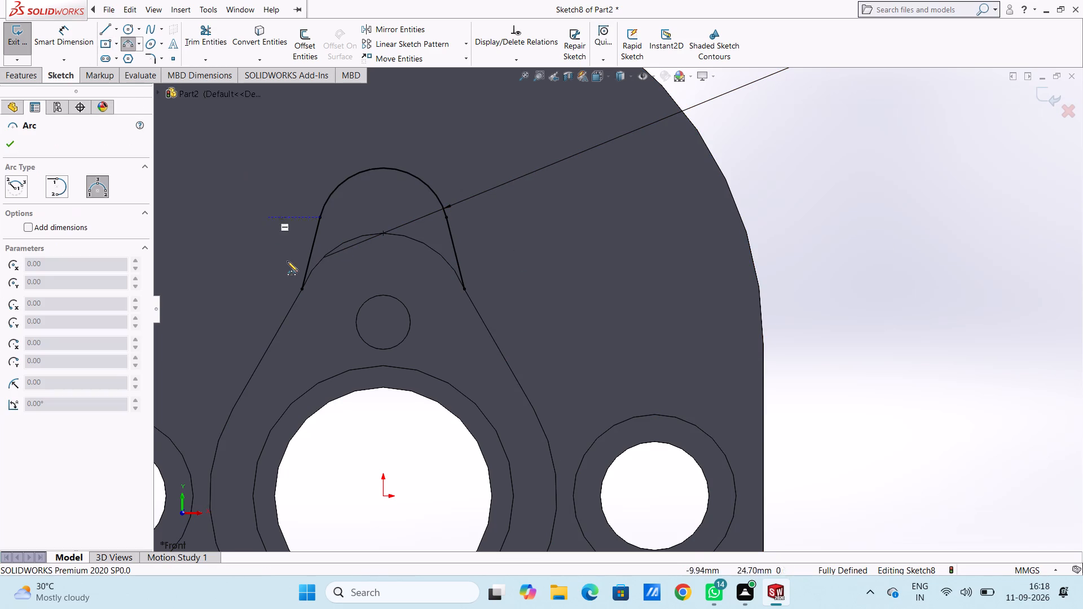
{"action": "left_click", "coordinate": [302, 289]}
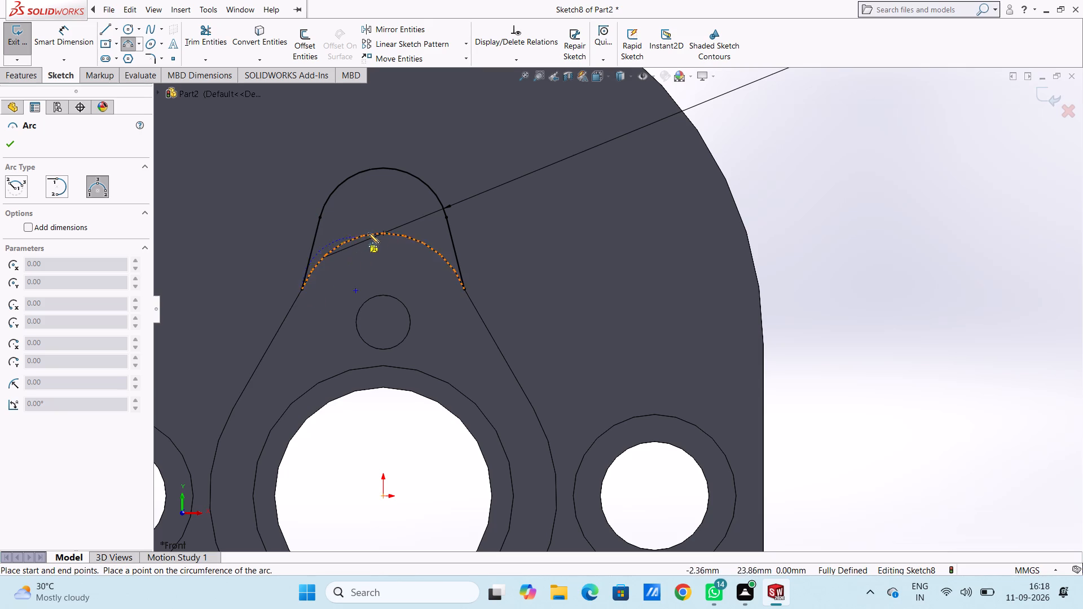
{"action": "left_click", "coordinate": [466, 288]}
{"action": "left_click", "coordinate": [452, 263]}
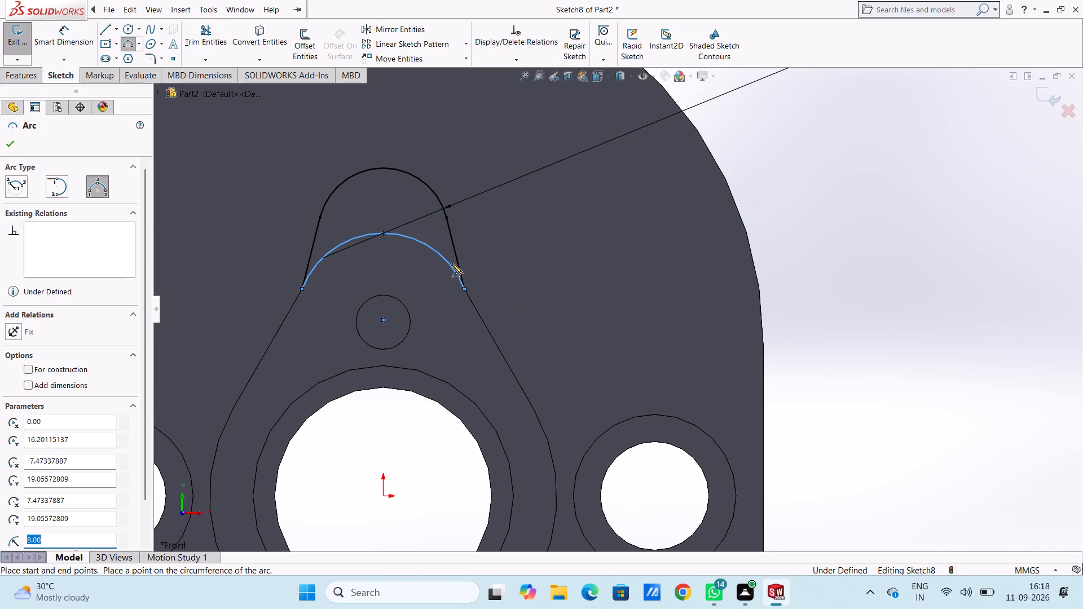
{"action": "key", "text": "Escape"}
{"action": "key", "text": "Escape"}
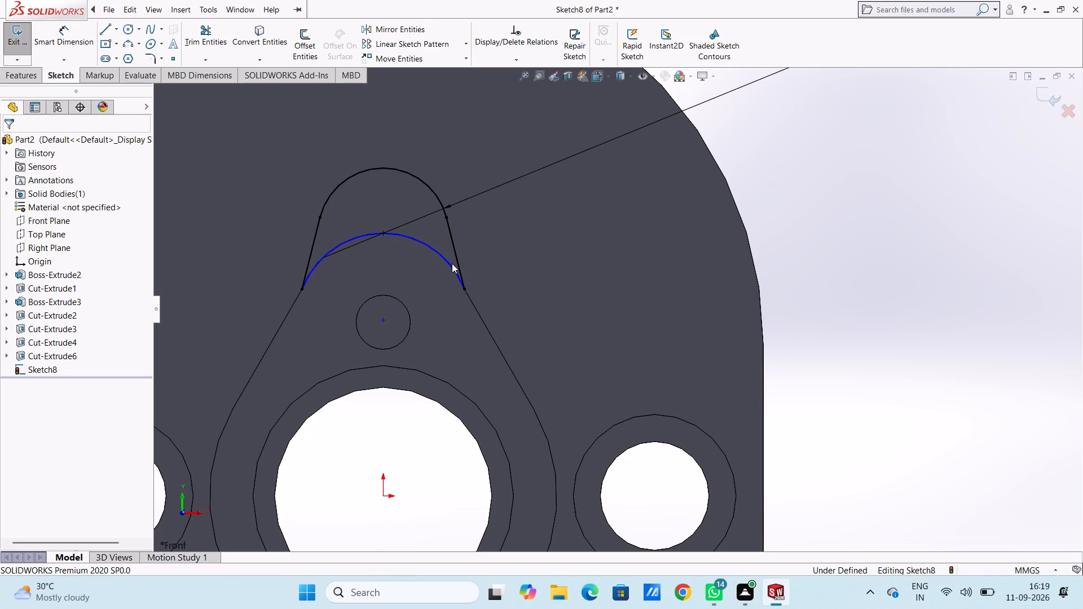
Extrude the closed rounded profile above the boss as a blind boss 12 mm deep, merged with the body.
{"action": "scroll", "coordinate": [452, 263], "scroll_direction": "up", "scroll_amount": 4, "text": "ctrl"}
{"action": "key", "text": "ctrl+7"}
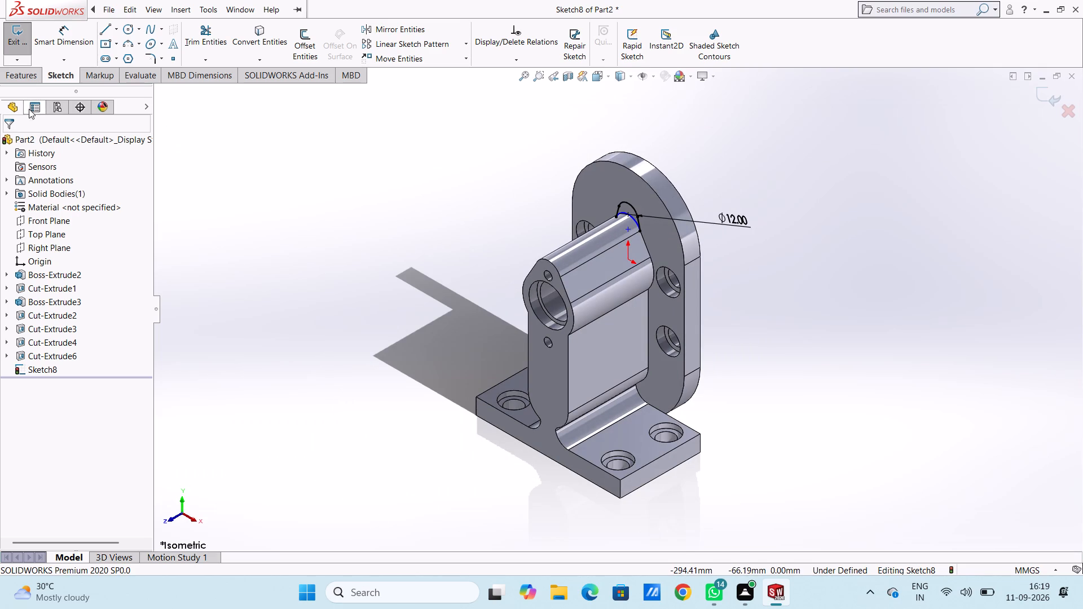
{"action": "left_click", "coordinate": [19, 77]}
{"action": "left_click", "coordinate": [19, 43]}
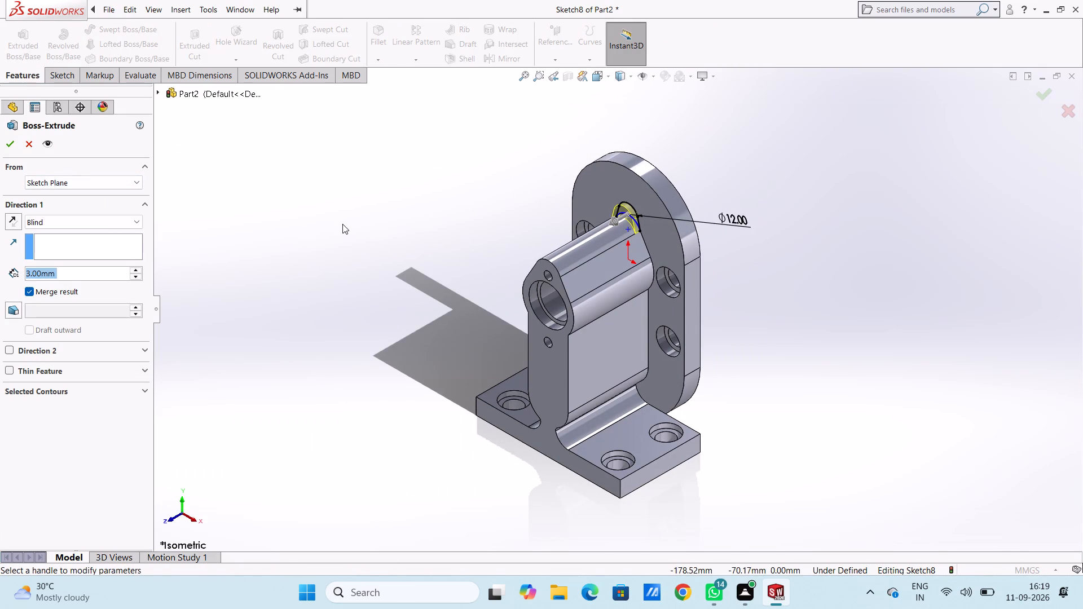
{"action": "type", "text": "12"}
{"action": "key", "text": "Return"}
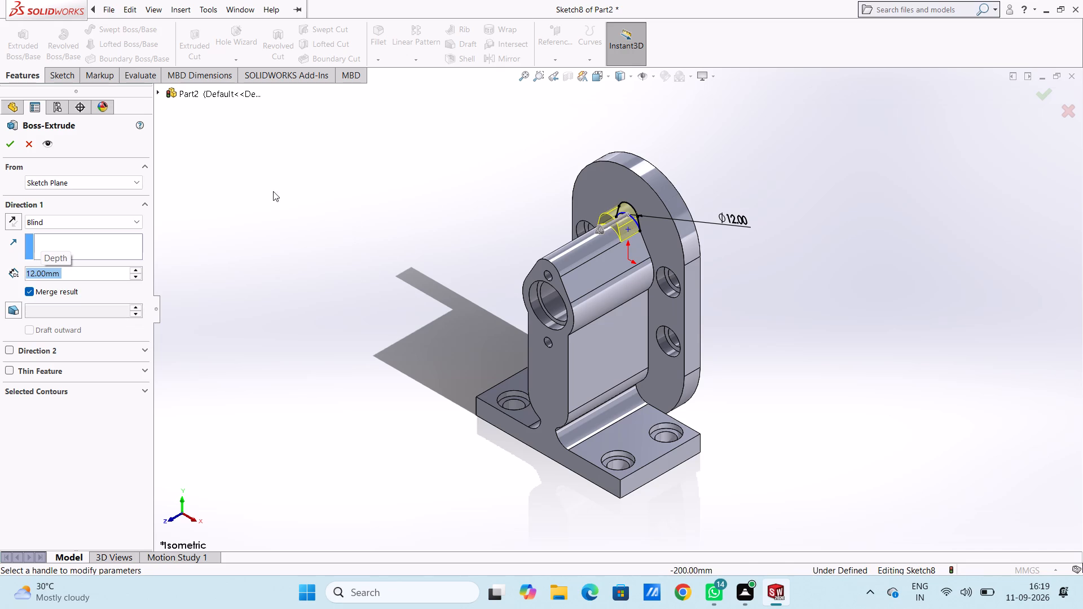
{"action": "left_click", "coordinate": [4, 139]}
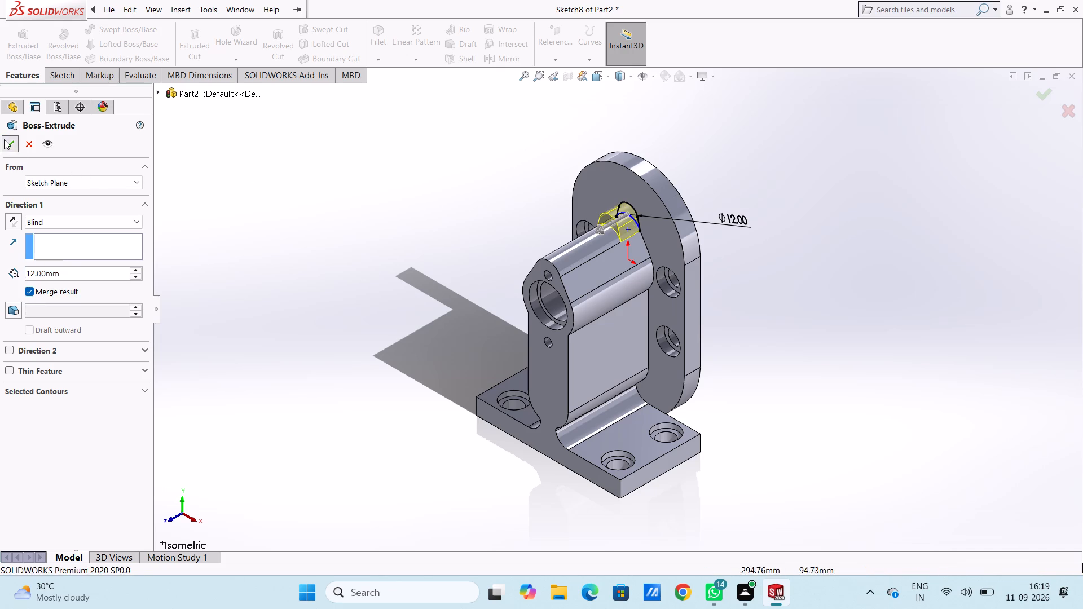
{"action": "left_click", "coordinate": [355, 227]}
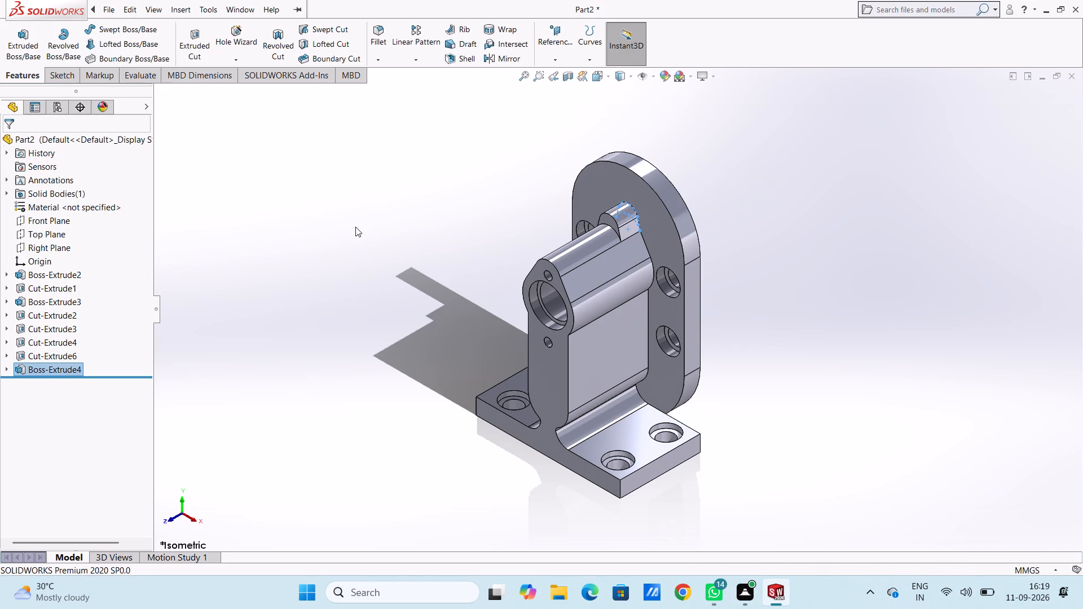
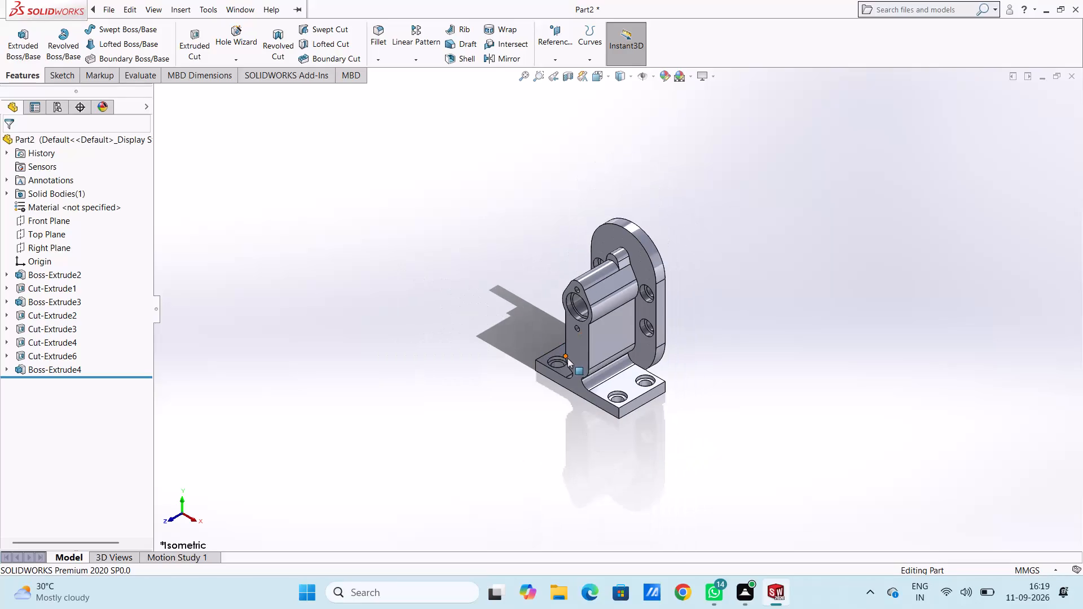
Examine the bracket from the front, back and underside, including its base plate and upright flange.
{"action": "scroll", "coordinate": [706, 280], "scroll_direction": "down", "scroll_amount": 2, "text": "ctrl"}
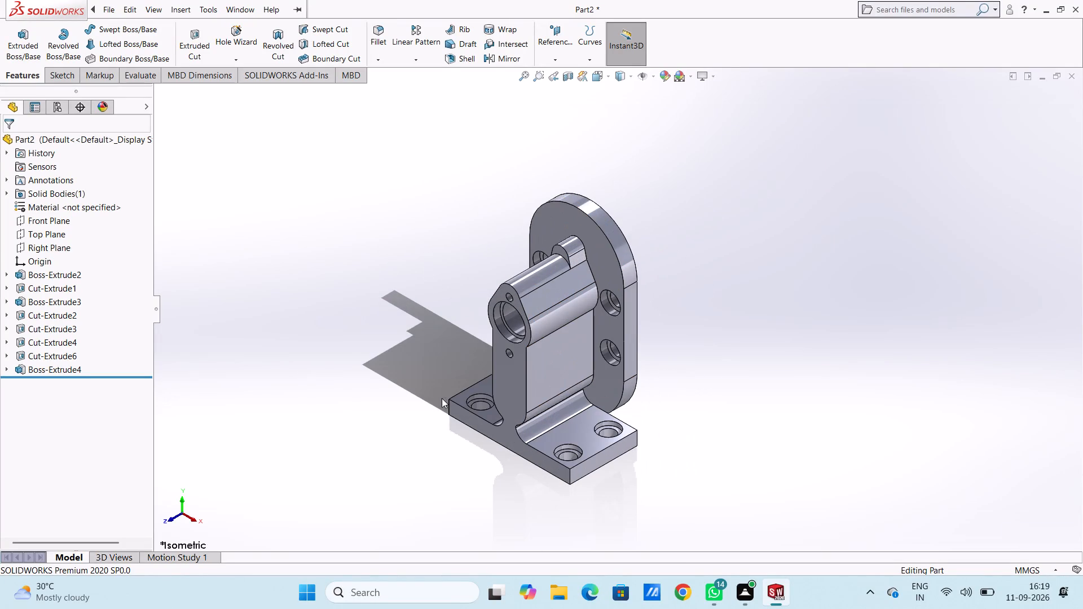
{"action": "right_click", "coordinate": [339, 348]}
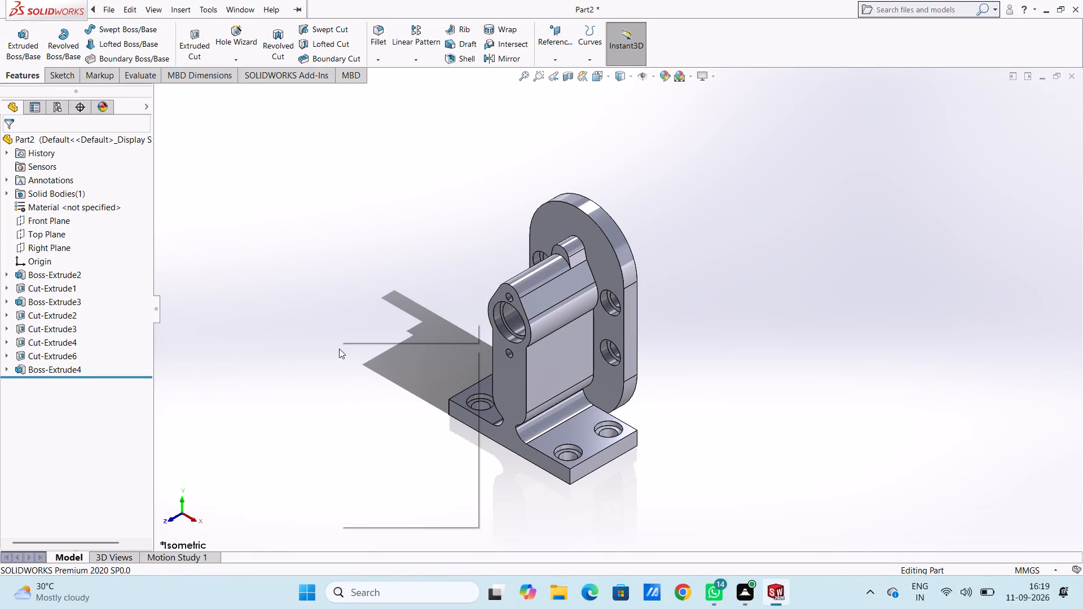
{"action": "left_click", "coordinate": [350, 400]}
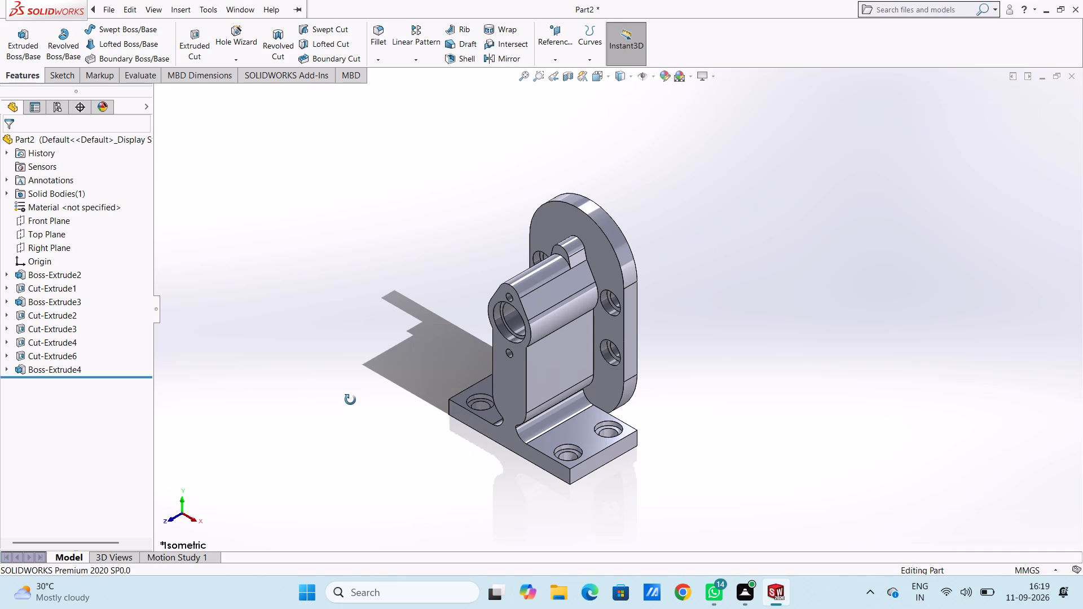
{"action": "left_click_drag", "start_coordinate": [350, 400], "coordinate": [464, 391]}
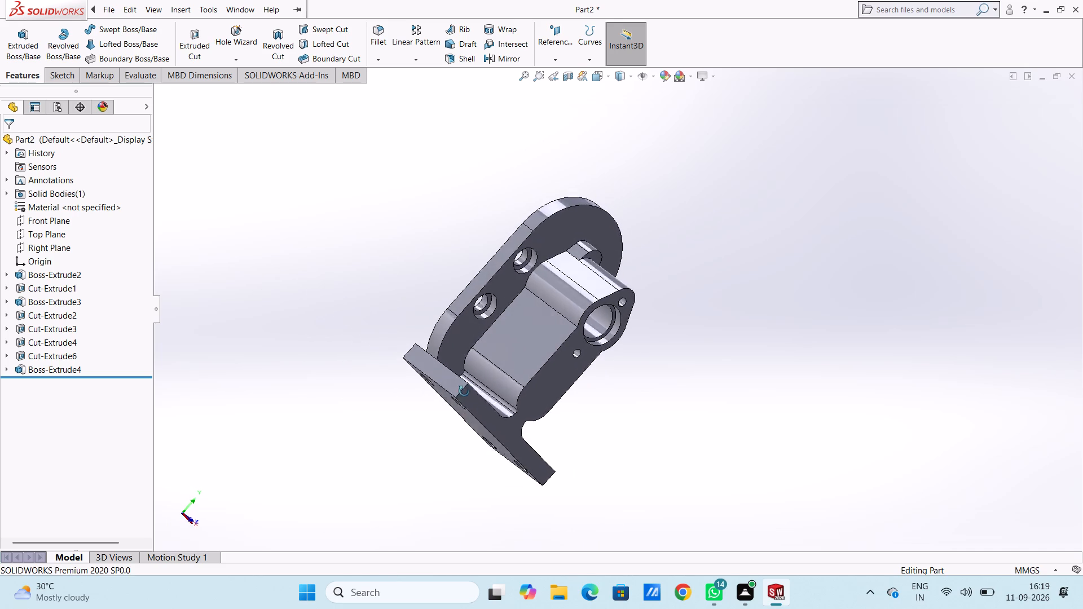
{"action": "left_click_drag", "start_coordinate": [464, 391], "coordinate": [224, 312]}
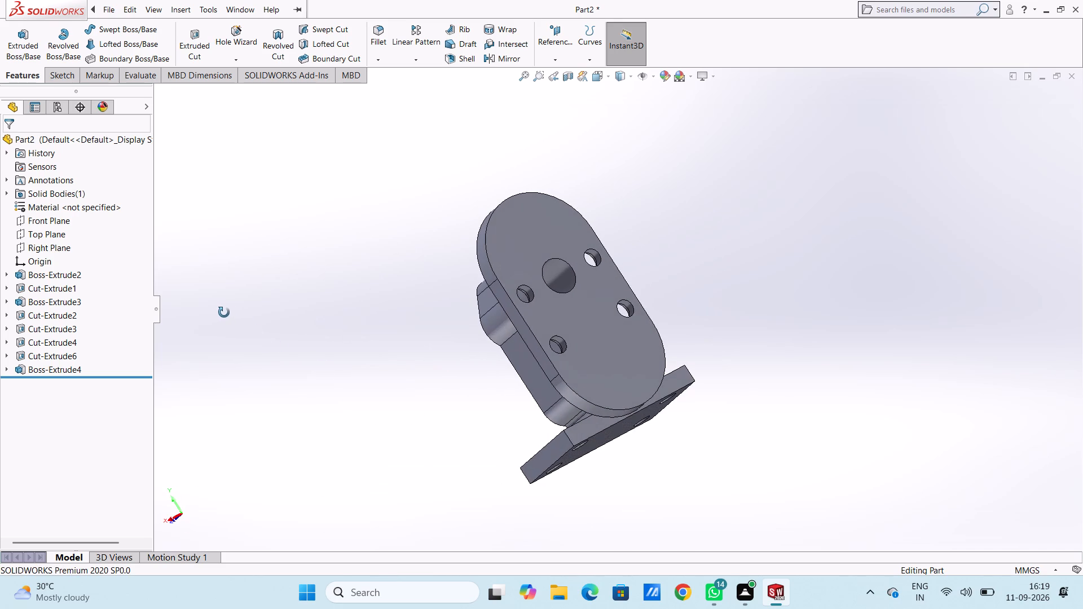
{"action": "left_click_drag", "start_coordinate": [224, 312], "coordinate": [221, 276]}
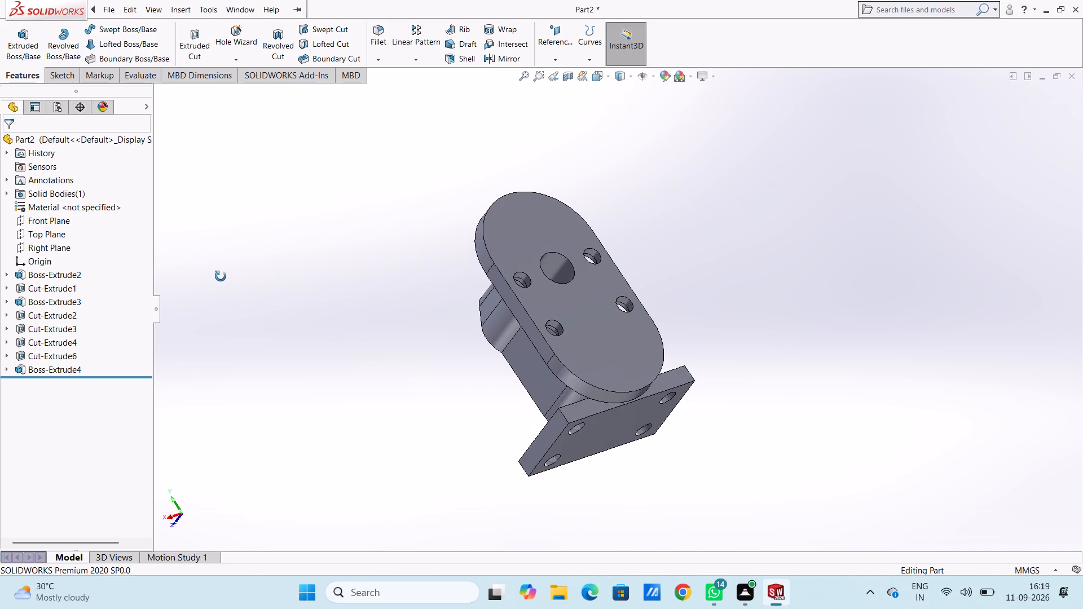
{"action": "left_click_drag", "start_coordinate": [476, 419], "coordinate": [398, 395]}
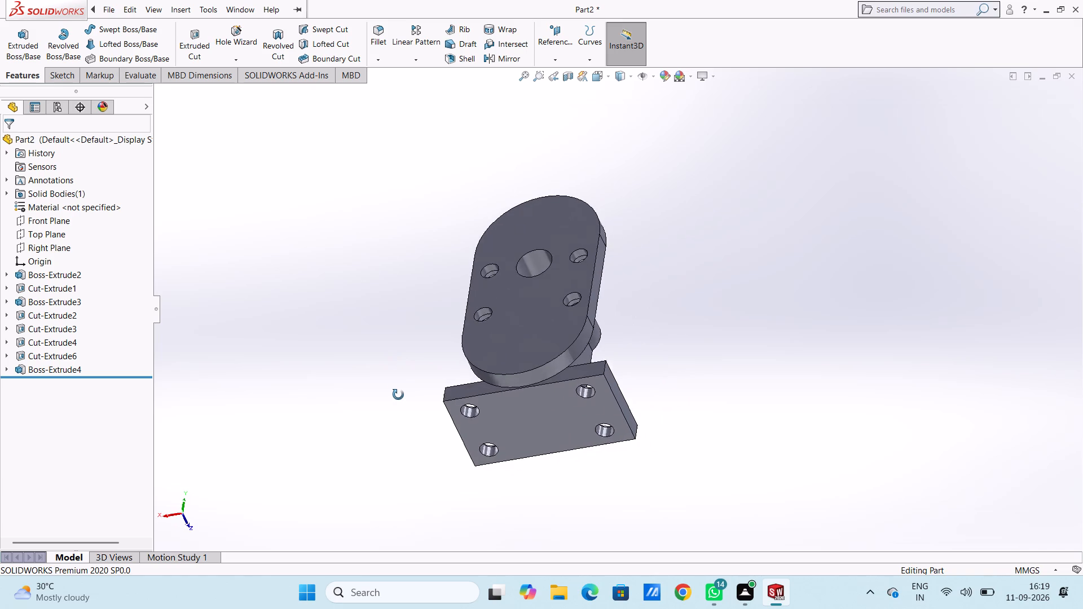
{"action": "left_click_drag", "start_coordinate": [398, 395], "coordinate": [688, 383]}
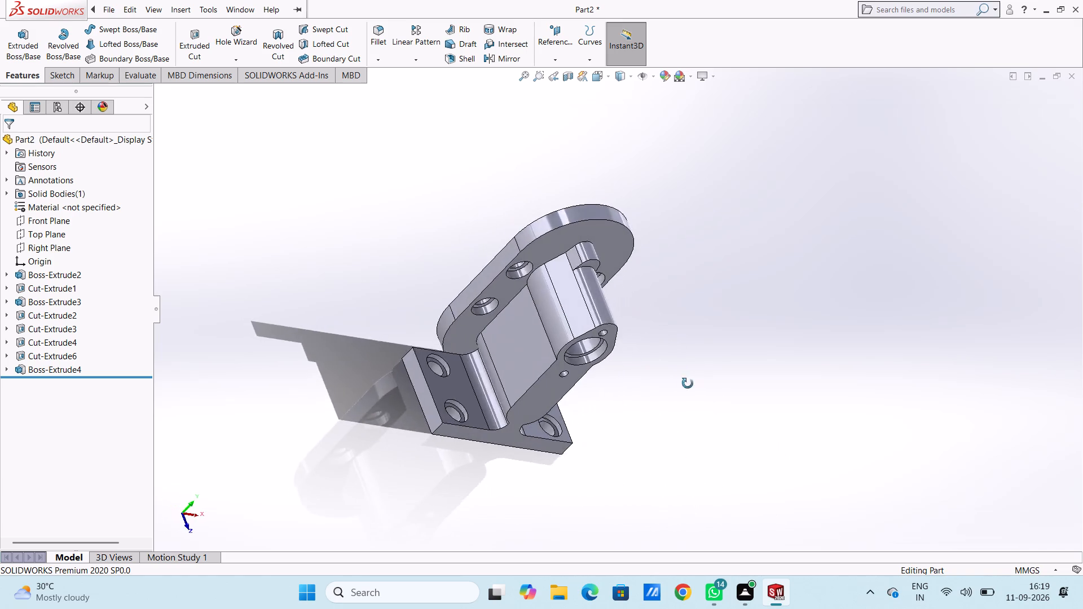
{"action": "left_click_drag", "start_coordinate": [688, 383], "coordinate": [651, 313]}
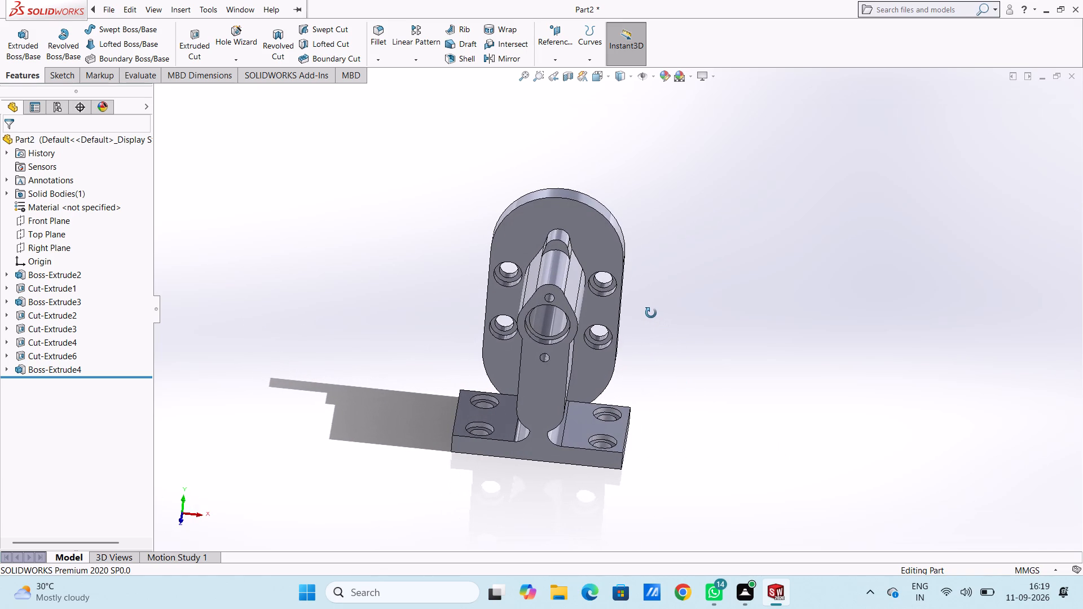
{"action": "key", "text": "Escape"}
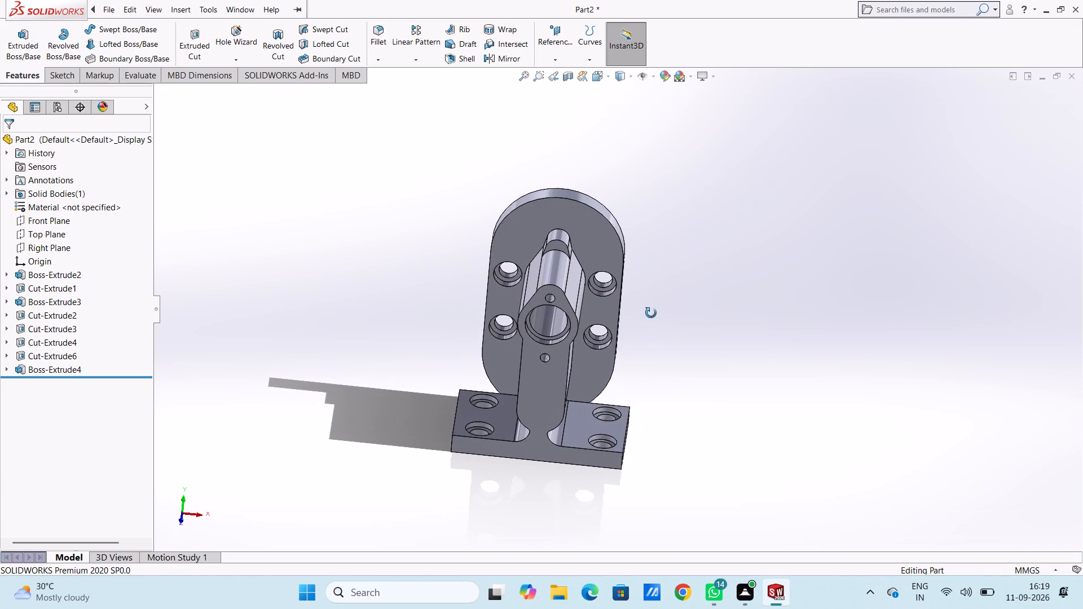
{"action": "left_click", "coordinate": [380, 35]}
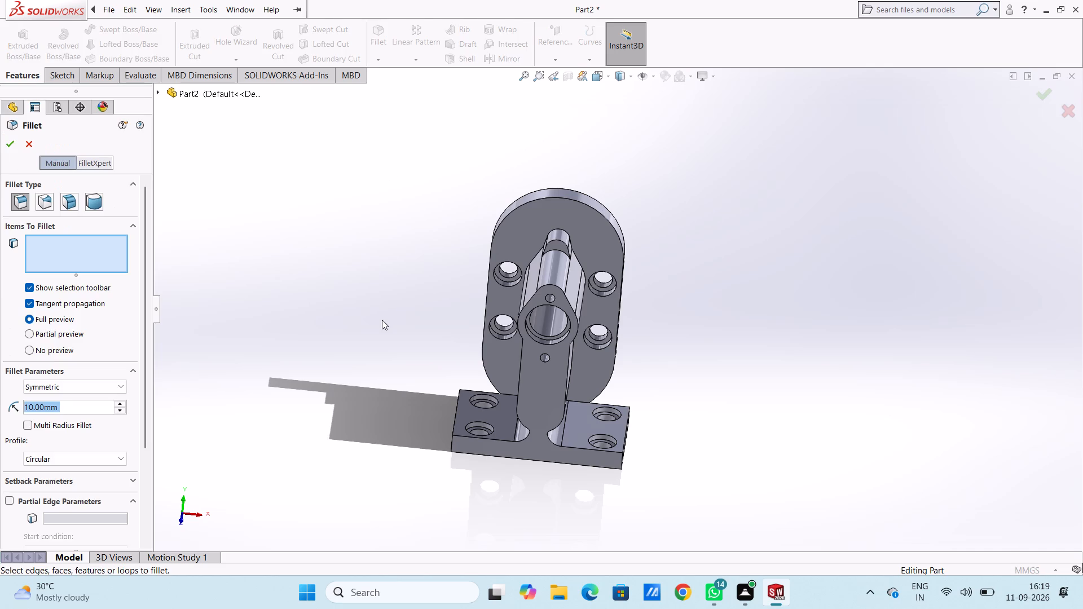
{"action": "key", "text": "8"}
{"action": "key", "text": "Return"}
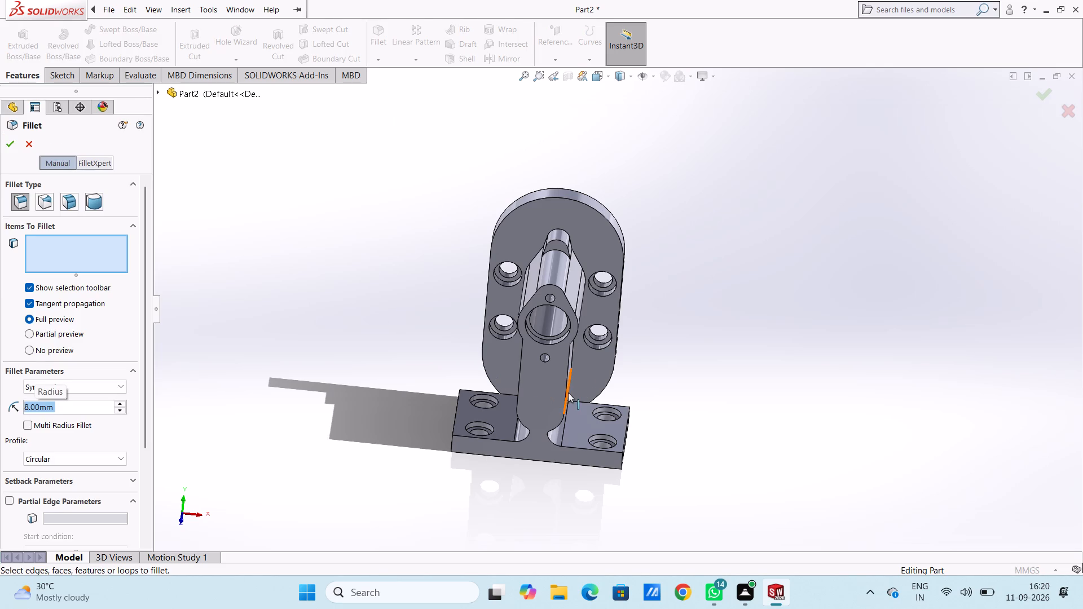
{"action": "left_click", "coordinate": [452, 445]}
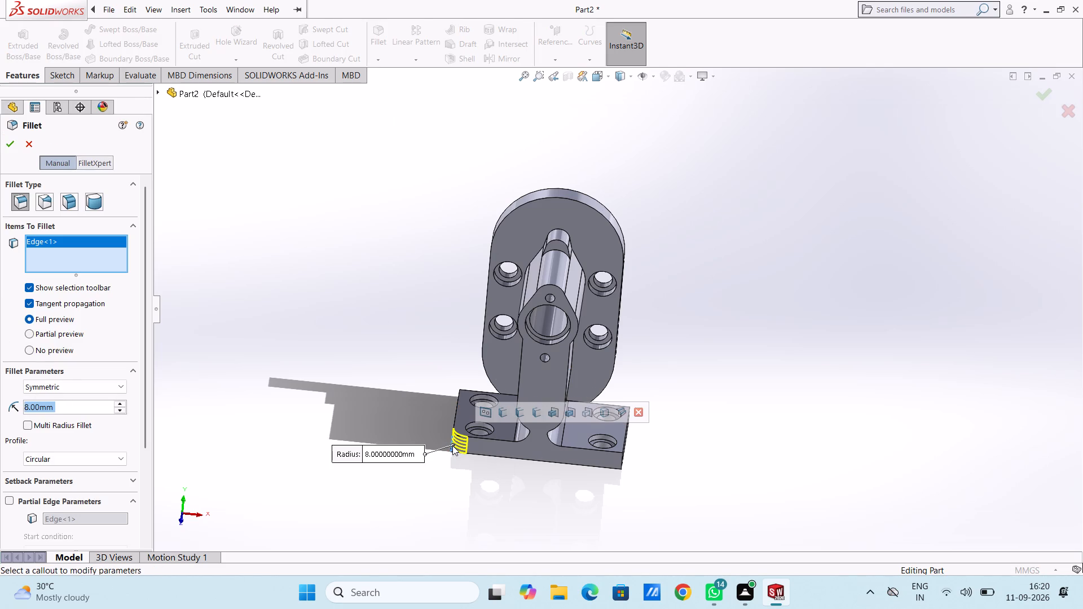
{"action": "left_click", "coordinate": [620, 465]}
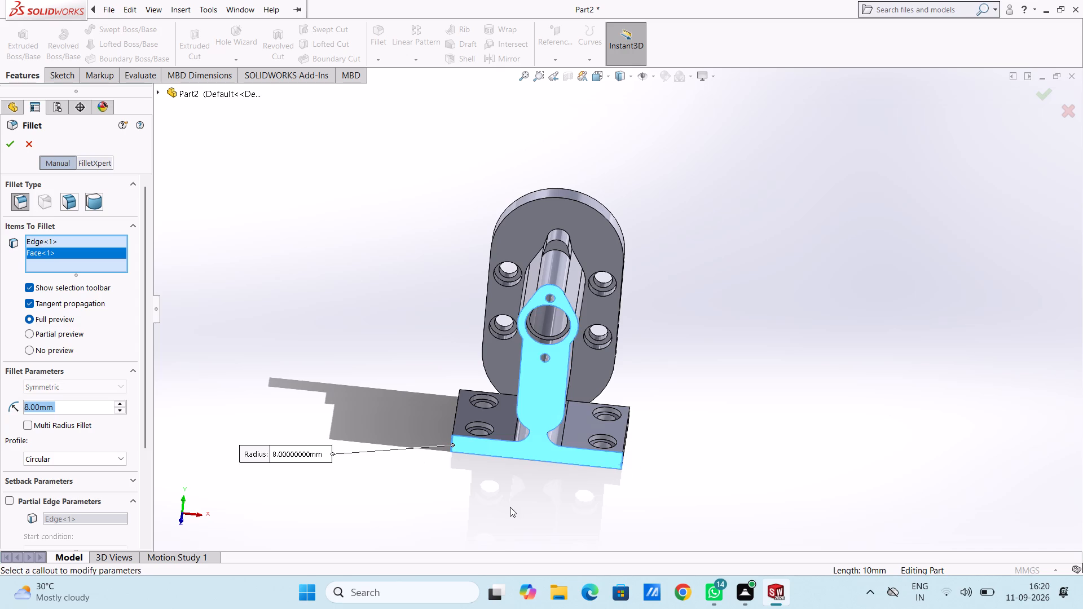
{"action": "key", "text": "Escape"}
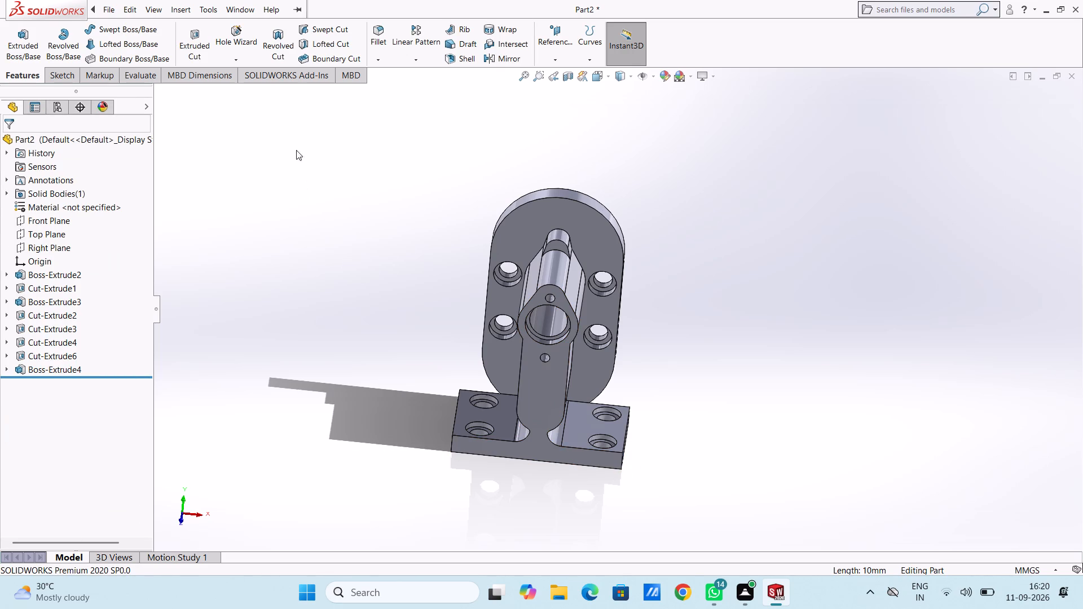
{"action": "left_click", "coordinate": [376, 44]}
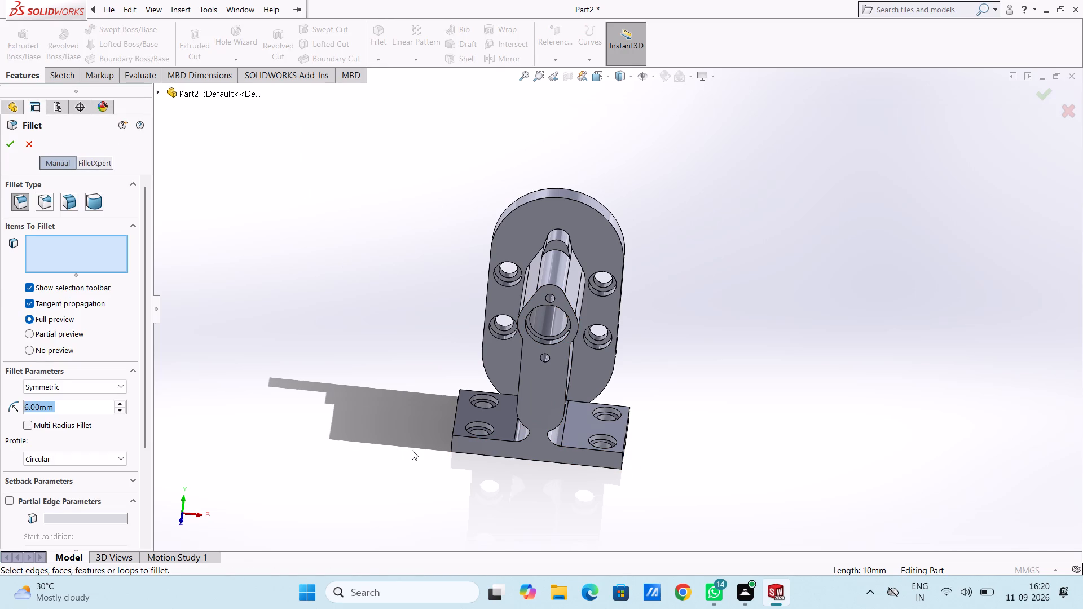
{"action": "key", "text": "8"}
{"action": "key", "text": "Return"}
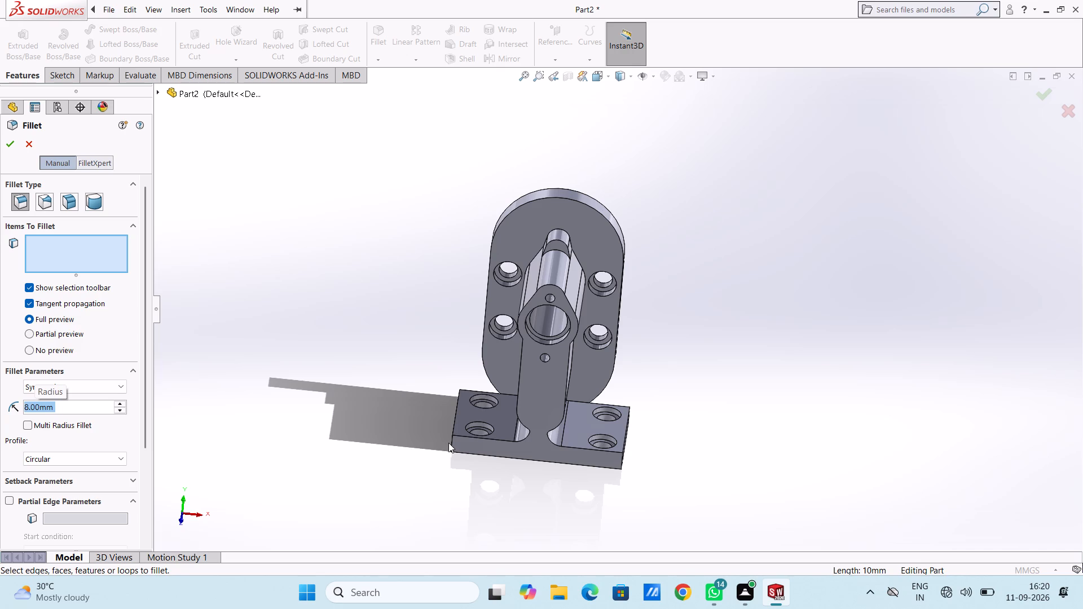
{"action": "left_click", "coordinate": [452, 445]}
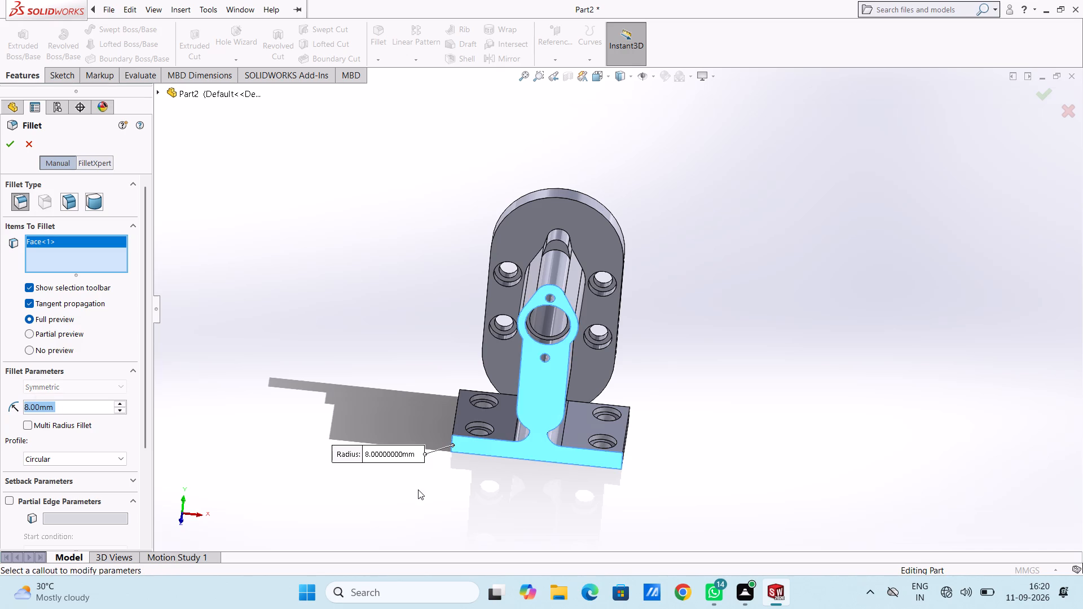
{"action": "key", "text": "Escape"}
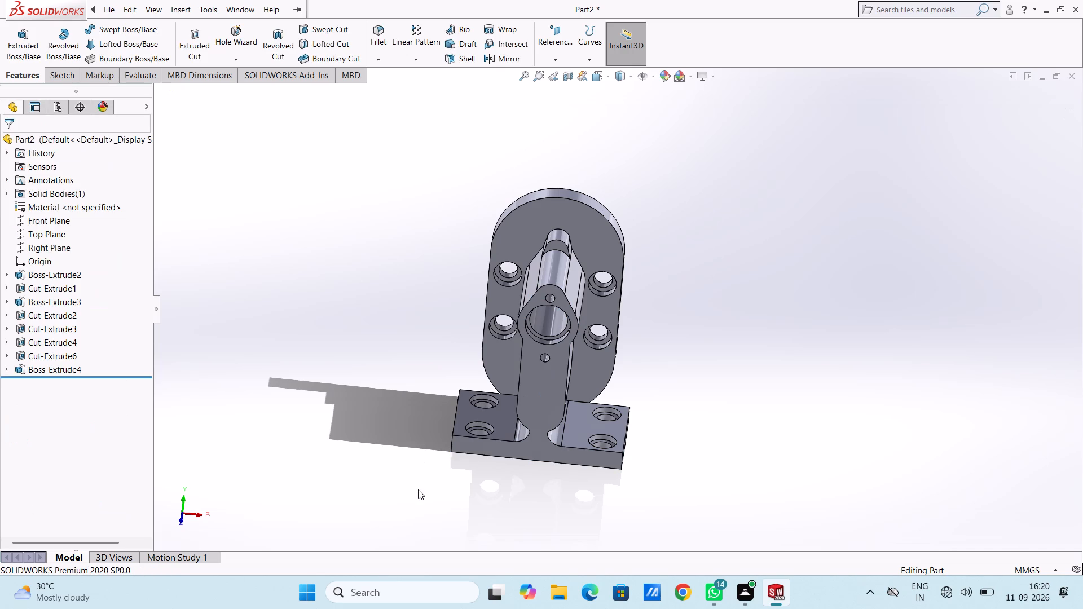
Fillet the two front vertical corner edges of the base plate with an 8 mm radius.
{"action": "left_click", "coordinate": [380, 37]}
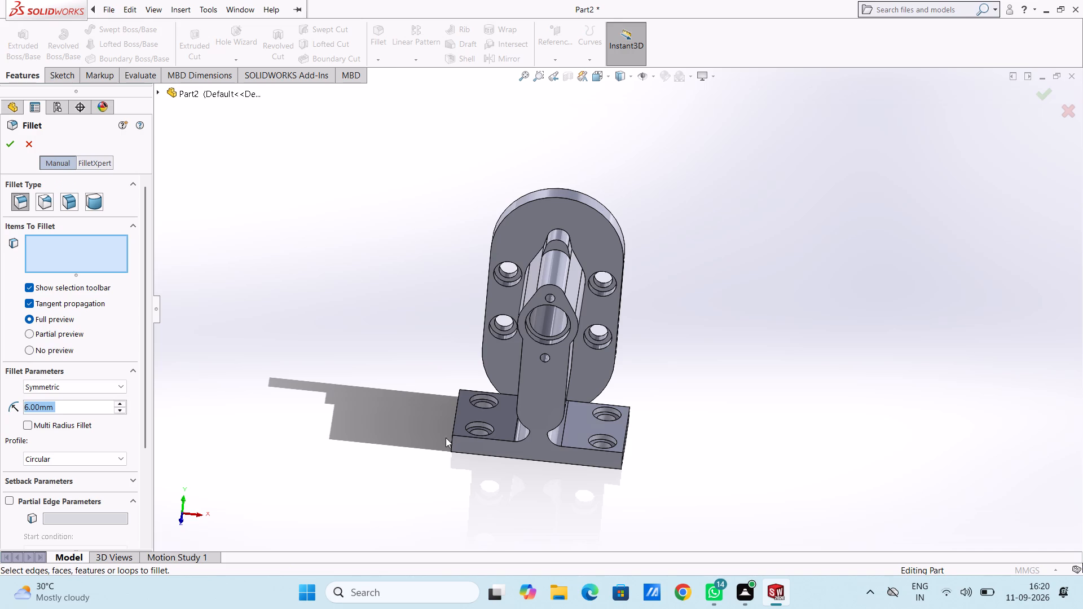
{"action": "key", "text": "8"}
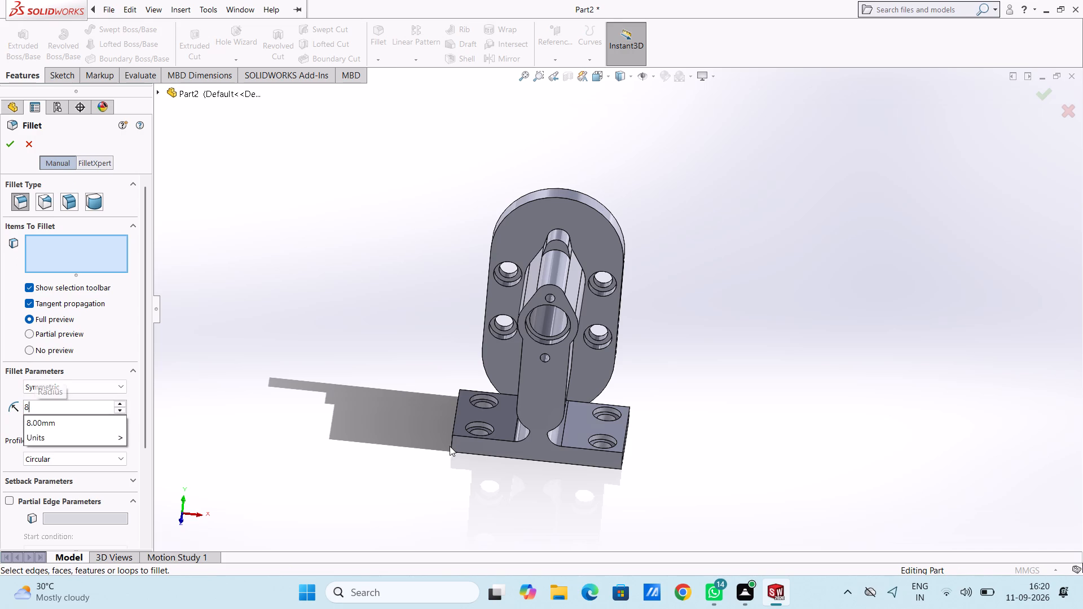
{"action": "key", "text": "Return"}
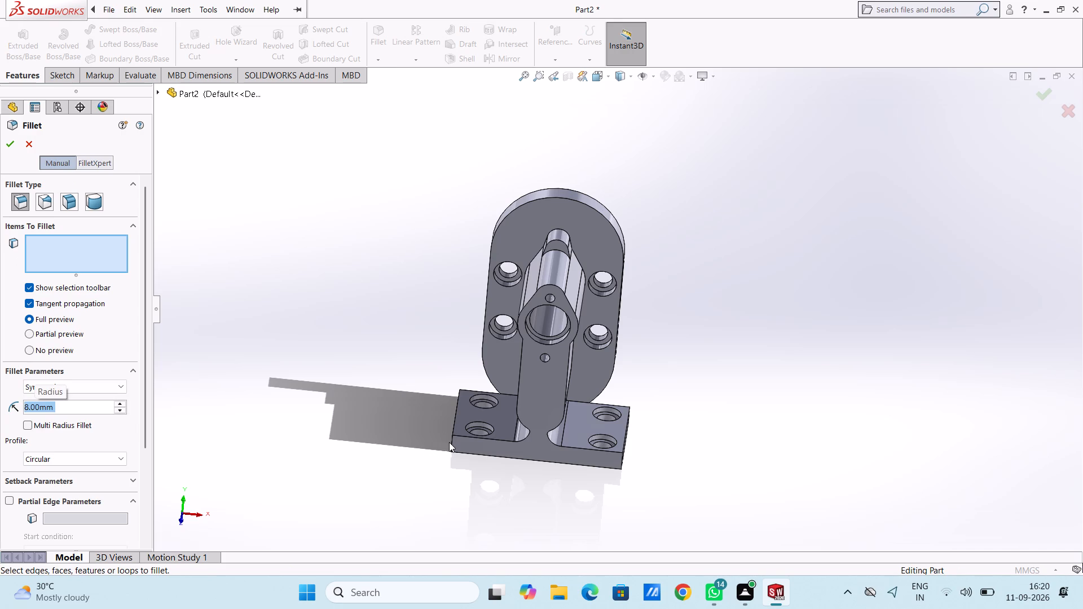
{"action": "left_click", "coordinate": [451, 443]}
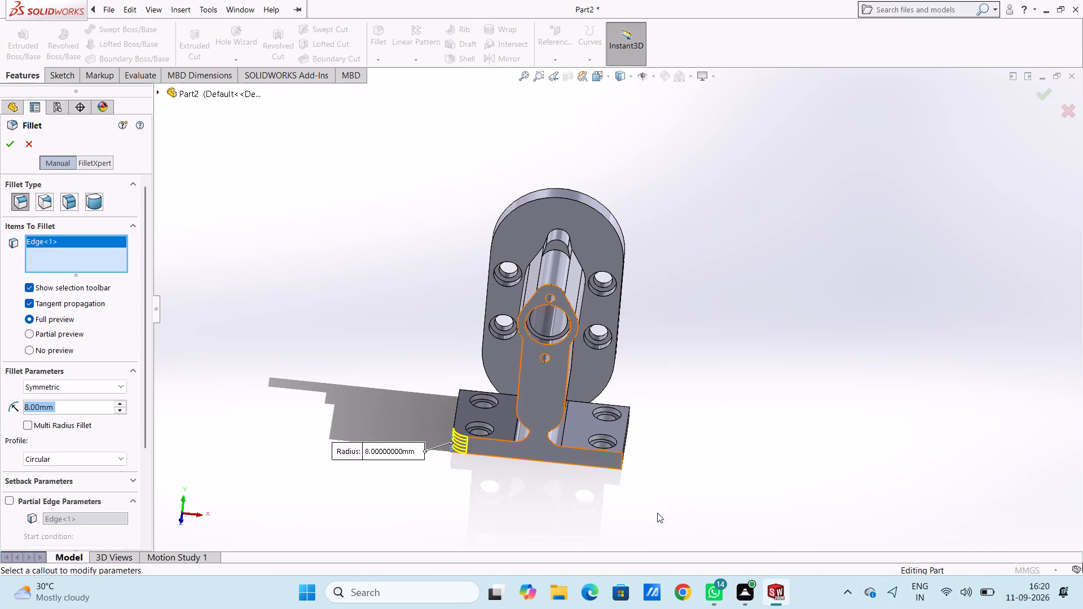
{"action": "left_click", "coordinate": [621, 464]}
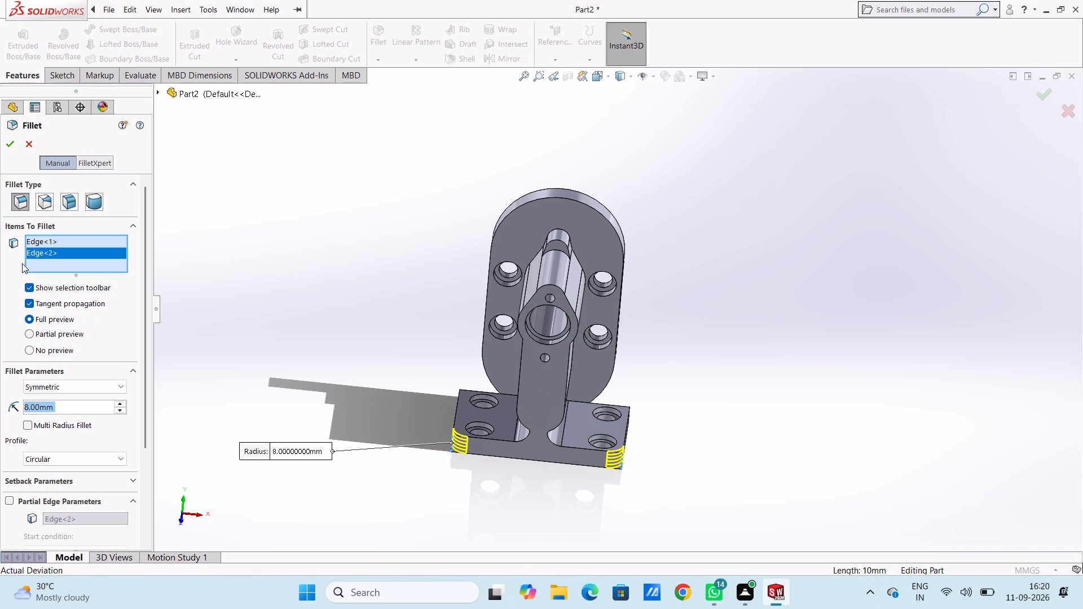
{"action": "left_click", "coordinate": [9, 148]}
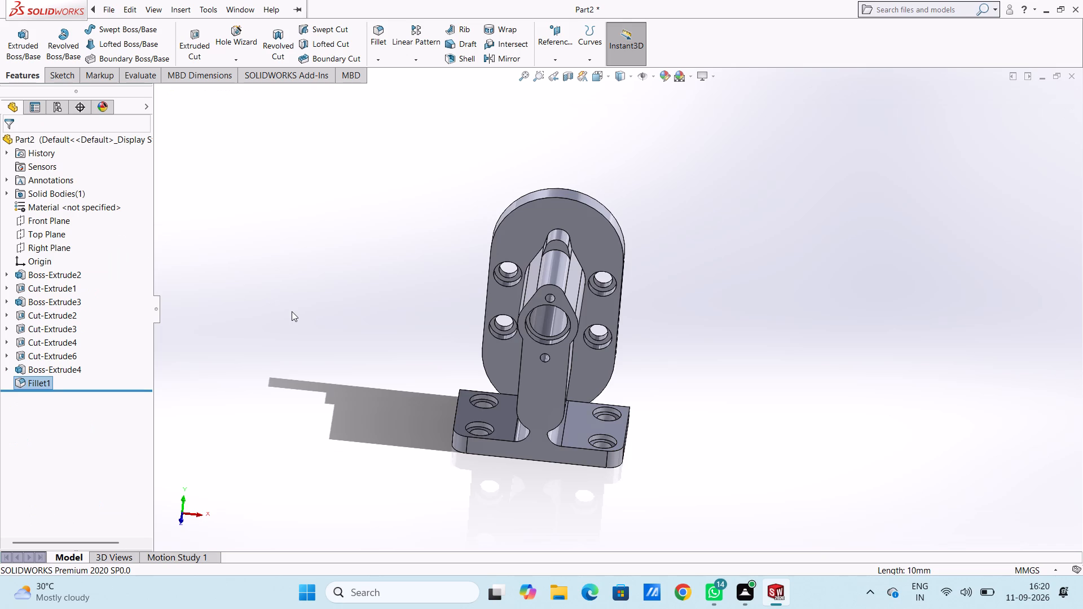
Fillet the two rear vertical corner edges of the base plate with an 8 mm radius.
{"action": "key", "text": "ctrl+2"}
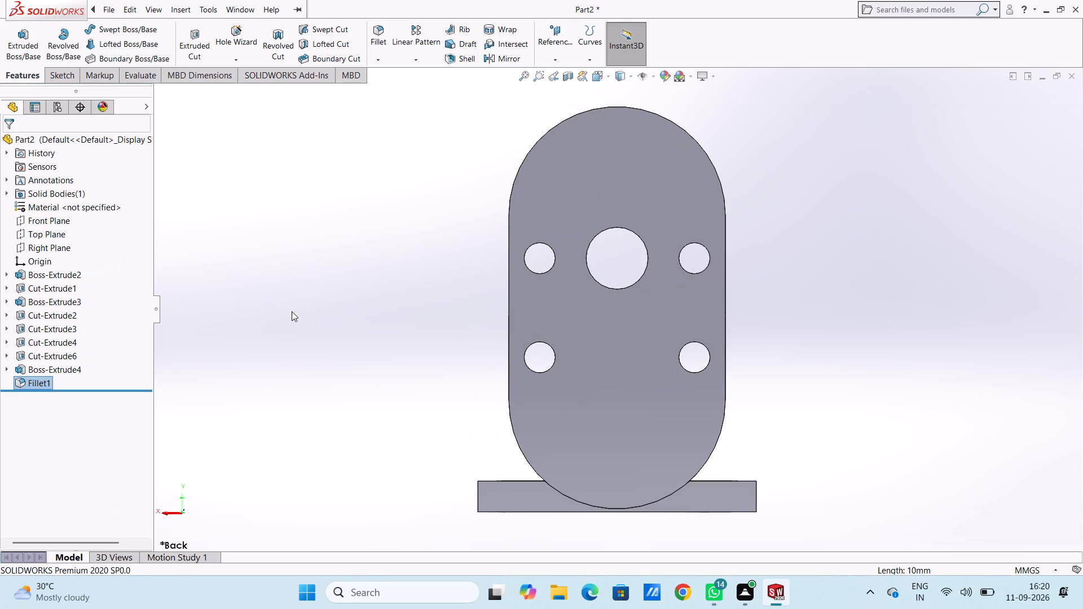
{"action": "left_click", "coordinate": [375, 33]}
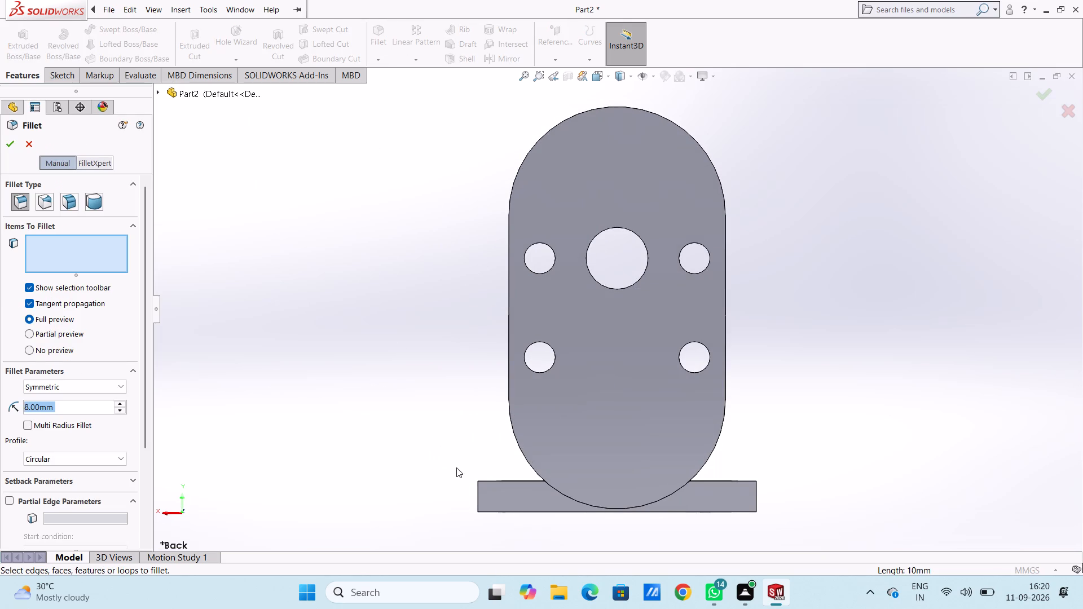
{"action": "left_click", "coordinate": [477, 492]}
{"action": "left_click", "coordinate": [758, 498]}
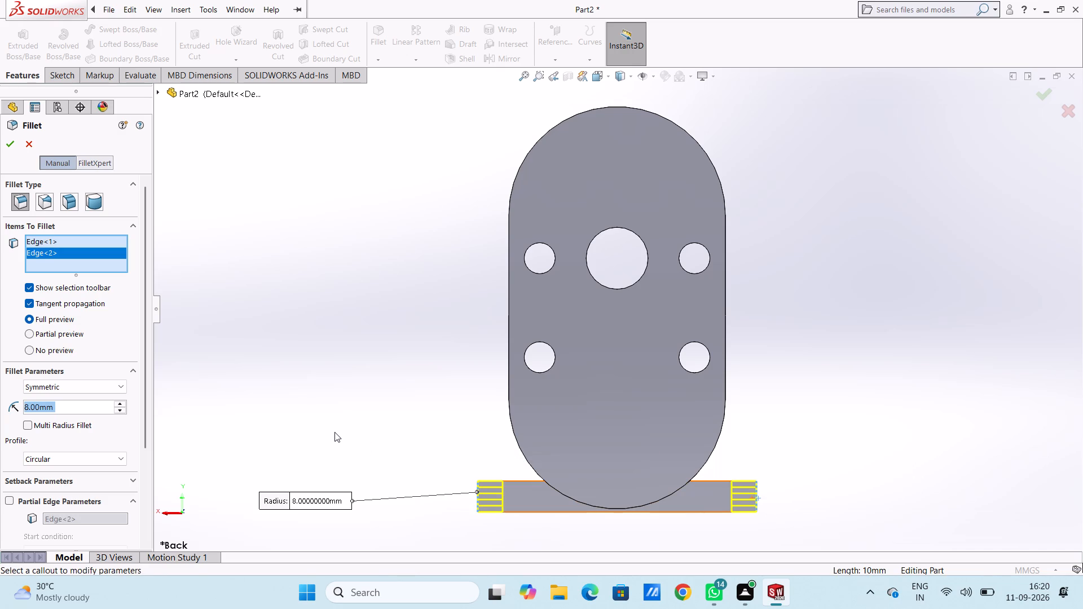
{"action": "left_click", "coordinate": [11, 142]}
{"action": "left_click", "coordinate": [302, 227]}
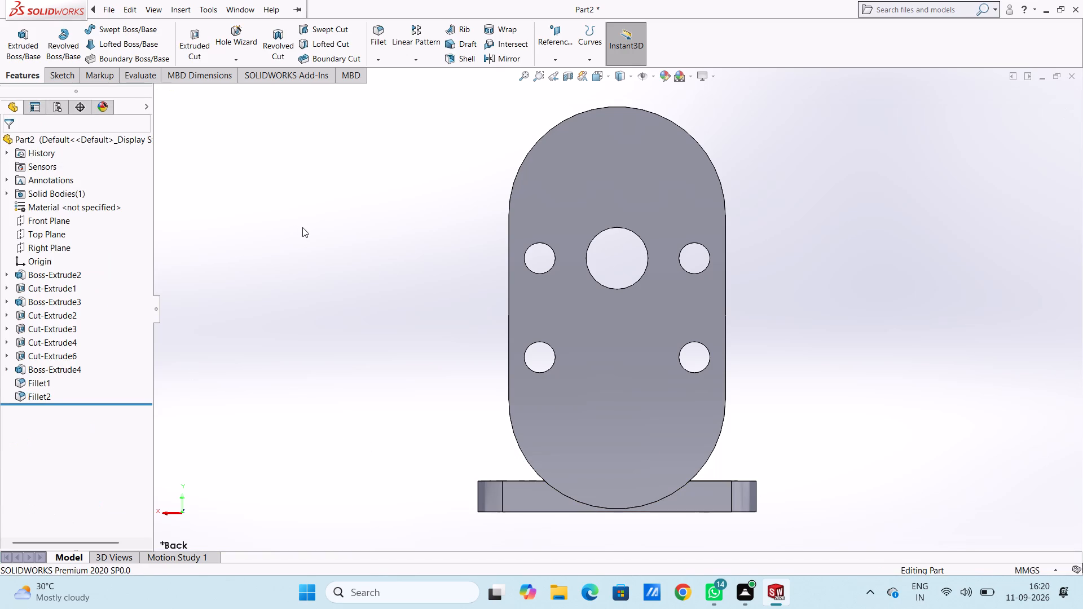
Give the whole part a crimson red colour with a red component of 234, viewing it isometrically.
{"action": "key", "text": "ctrl+5"}
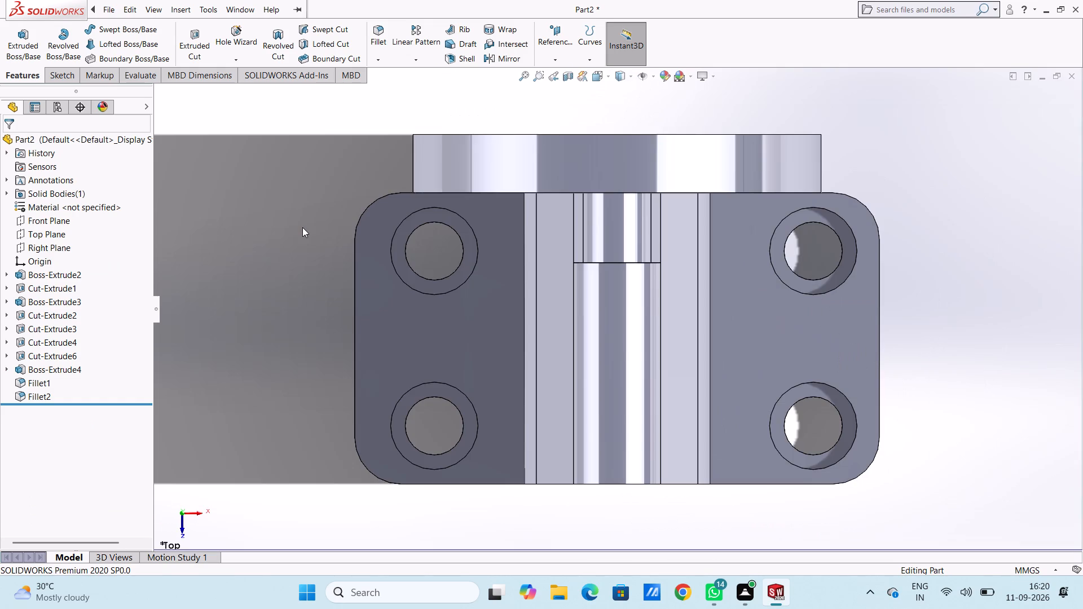
{"action": "key", "text": "ctrl+7"}
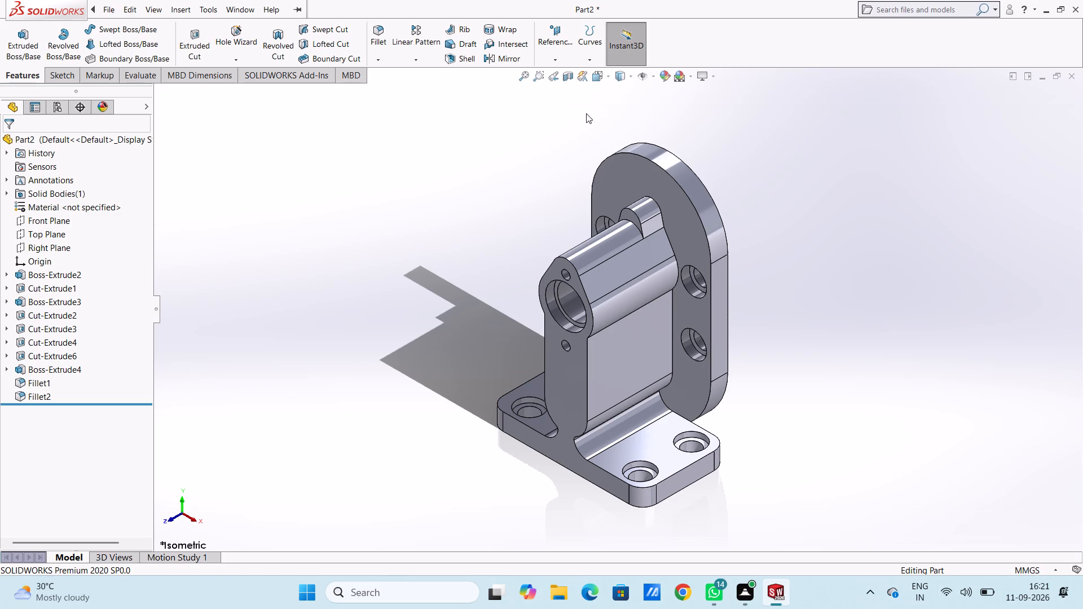
{"action": "left_click", "coordinate": [665, 77]}
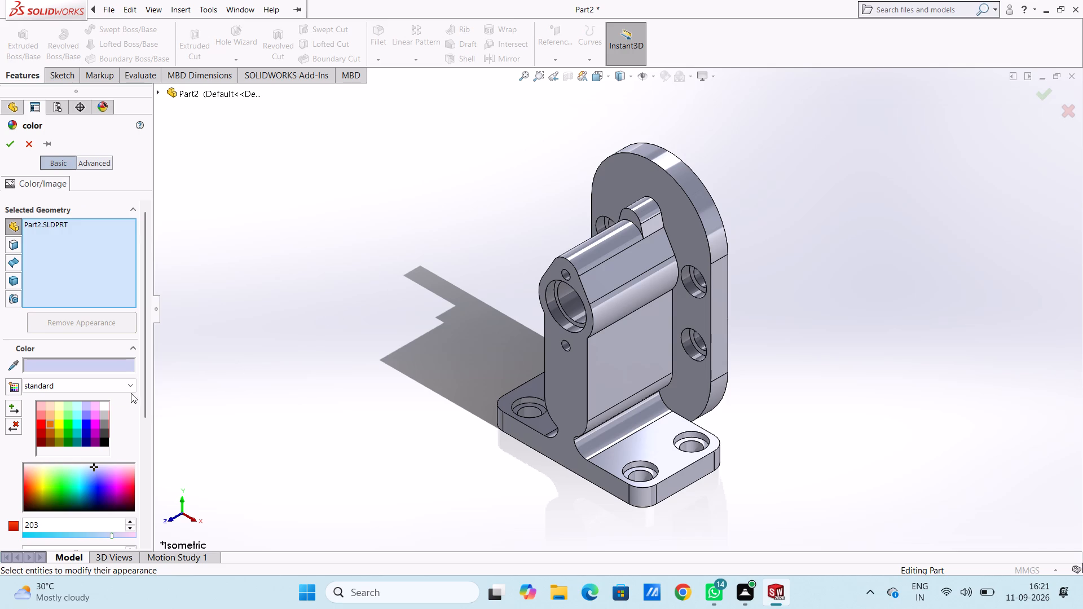
{"action": "left_click", "coordinate": [41, 415]}
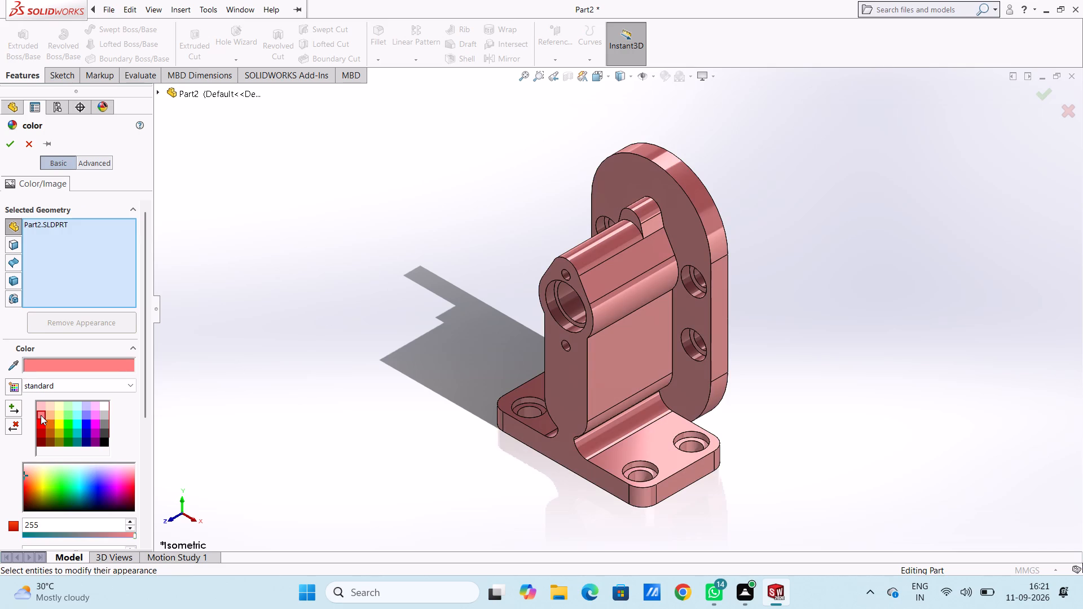
{"action": "left_click", "coordinate": [28, 484]}
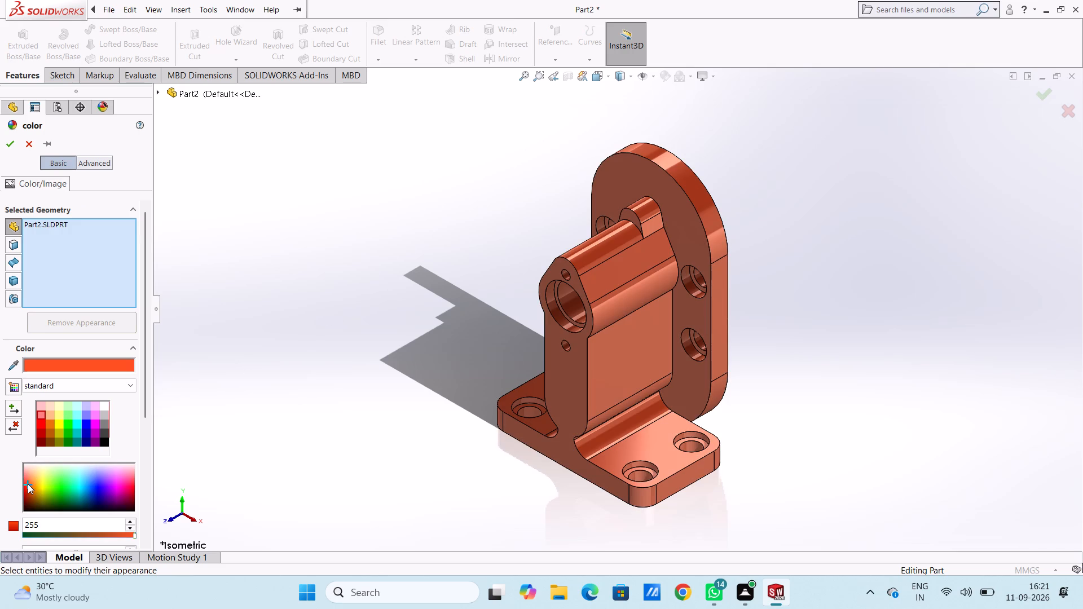
{"action": "left_click", "coordinate": [131, 489]}
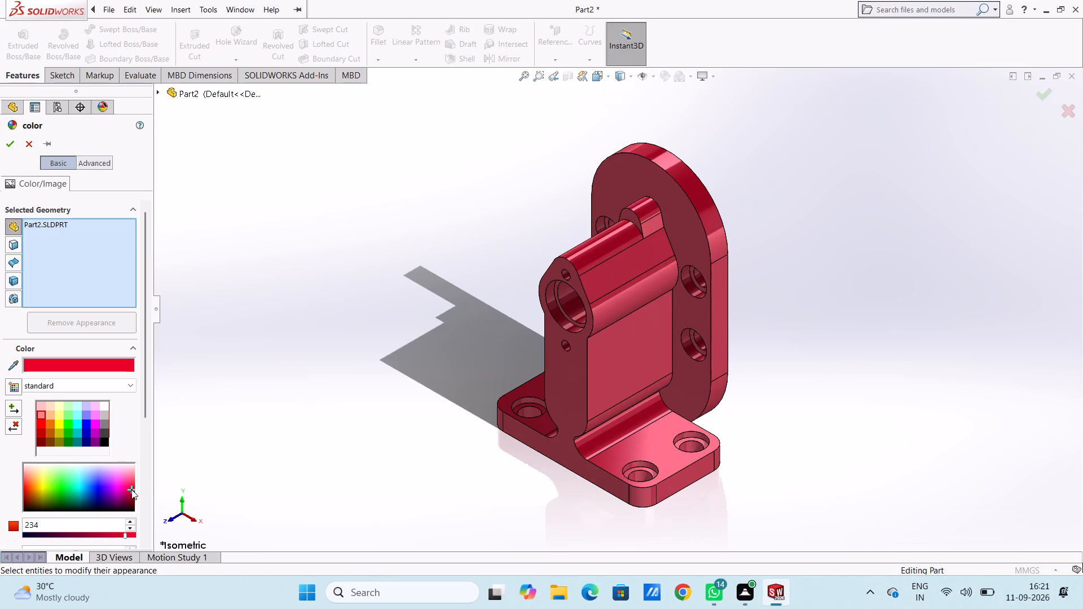
{"action": "left_click", "coordinate": [11, 144]}
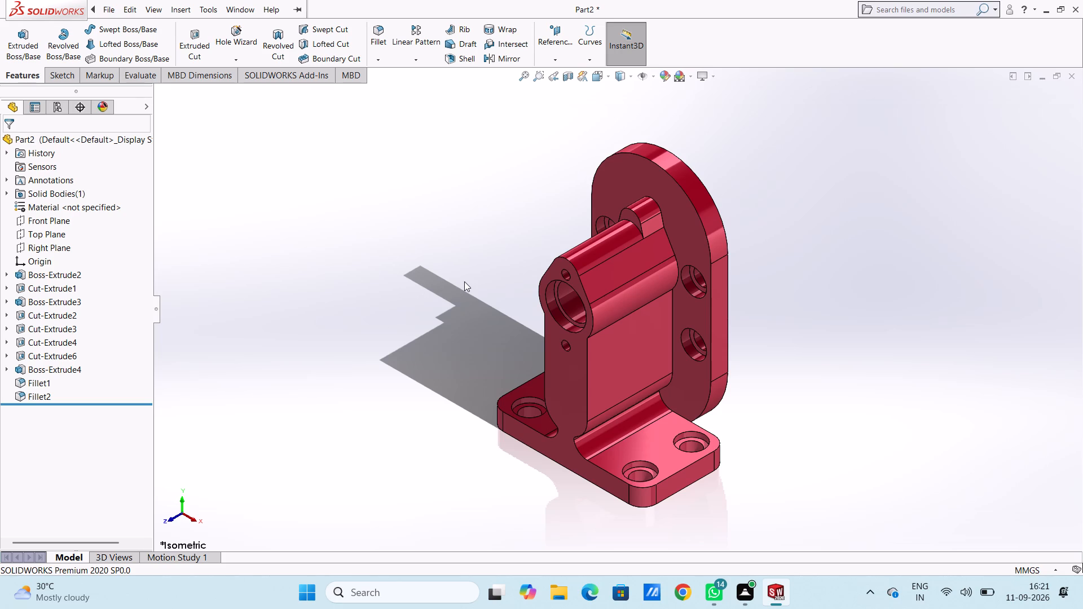
Show the Render Tools command set in the workspace.
{"action": "left_click", "coordinate": [328, 10]}
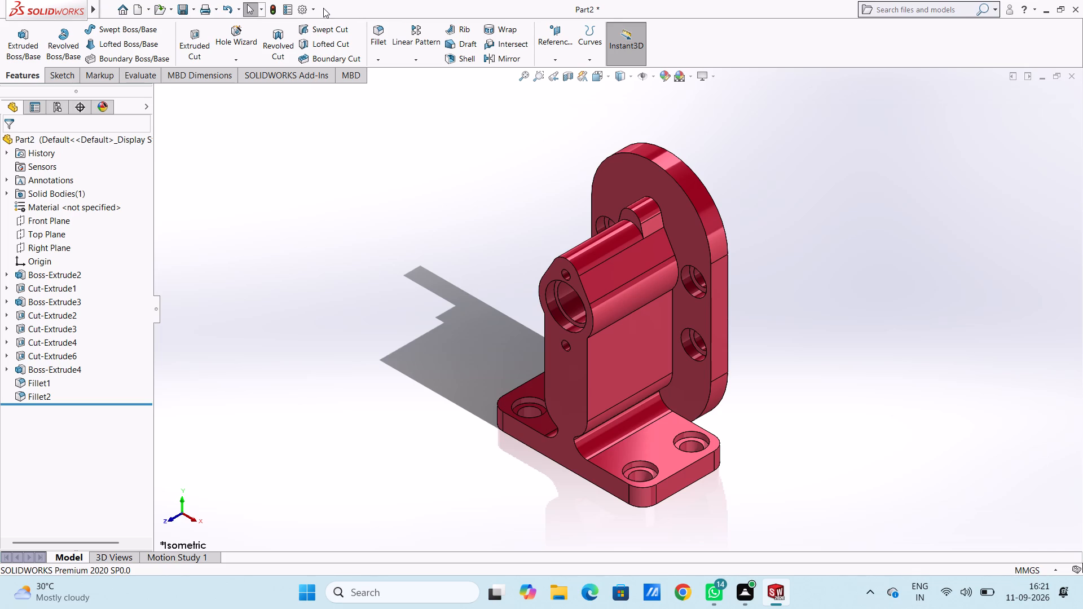
{"action": "left_click", "coordinate": [327, 8]}
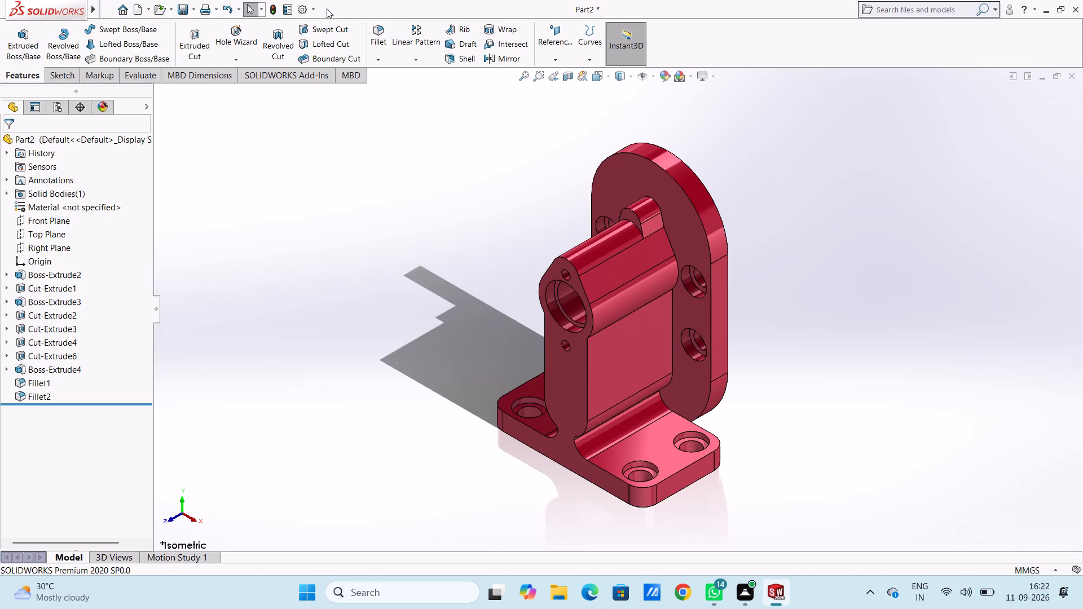
{"action": "right_click", "coordinate": [327, 8]}
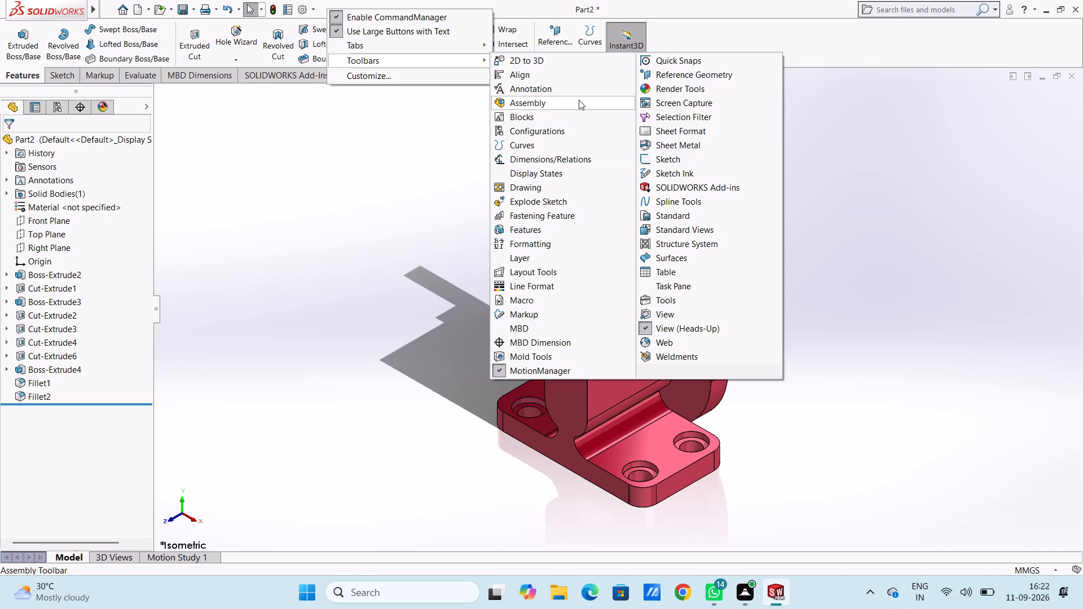
{"action": "left_click", "coordinate": [673, 83]}
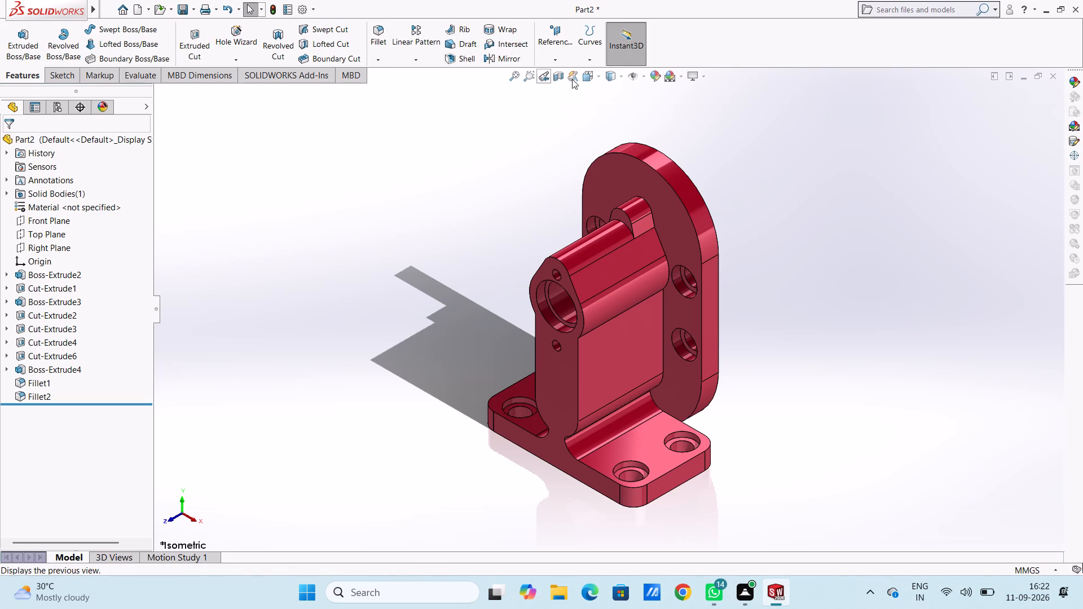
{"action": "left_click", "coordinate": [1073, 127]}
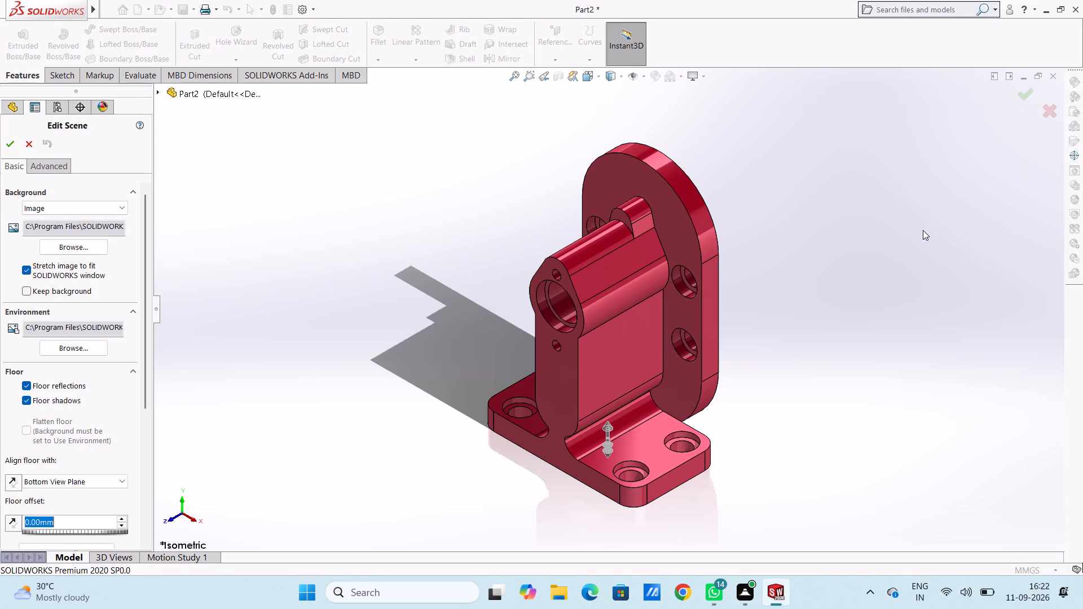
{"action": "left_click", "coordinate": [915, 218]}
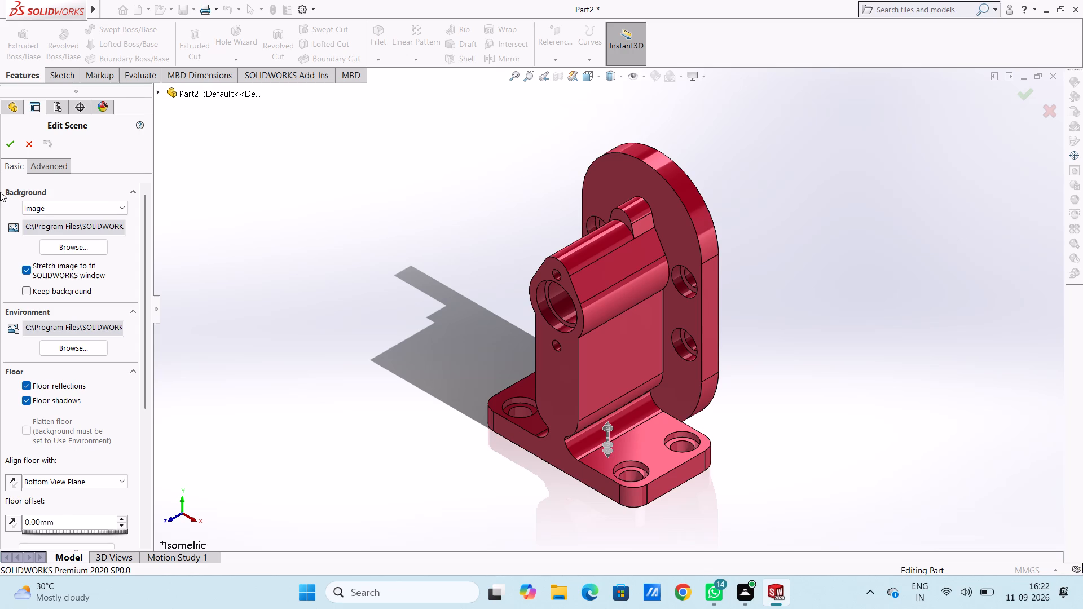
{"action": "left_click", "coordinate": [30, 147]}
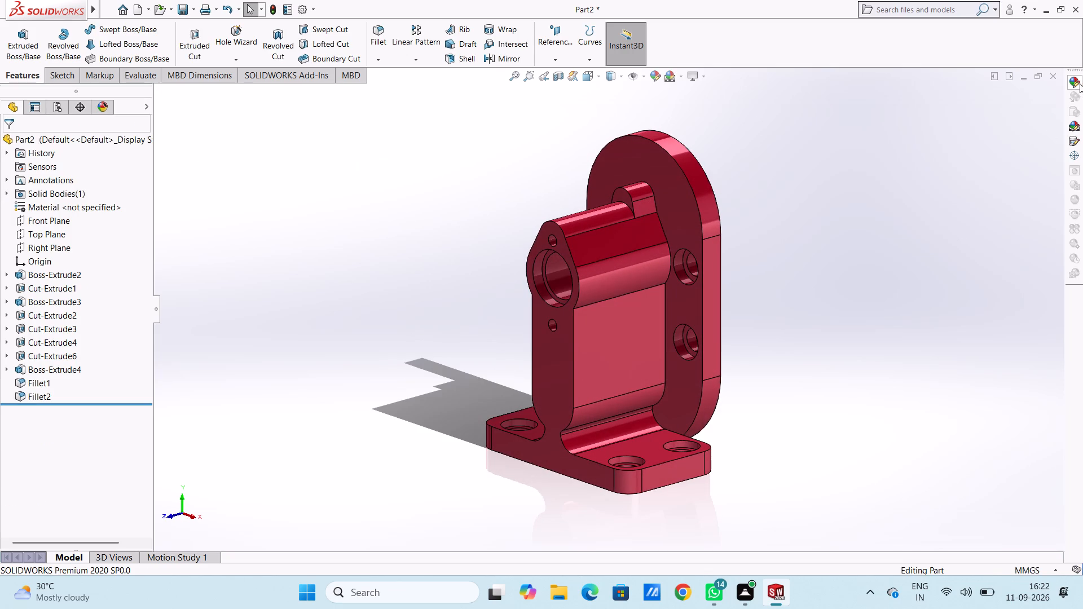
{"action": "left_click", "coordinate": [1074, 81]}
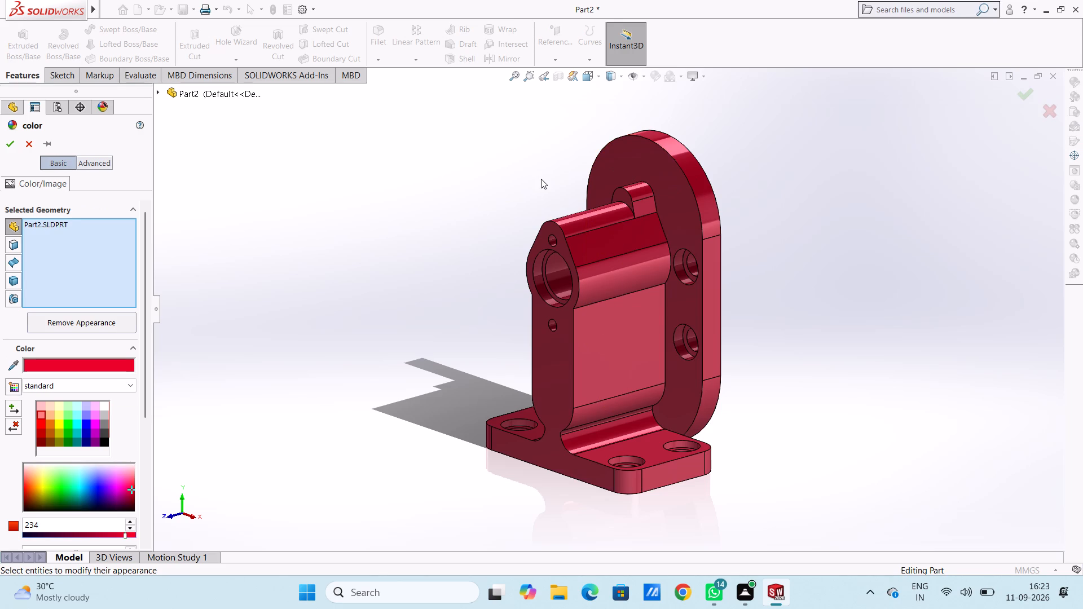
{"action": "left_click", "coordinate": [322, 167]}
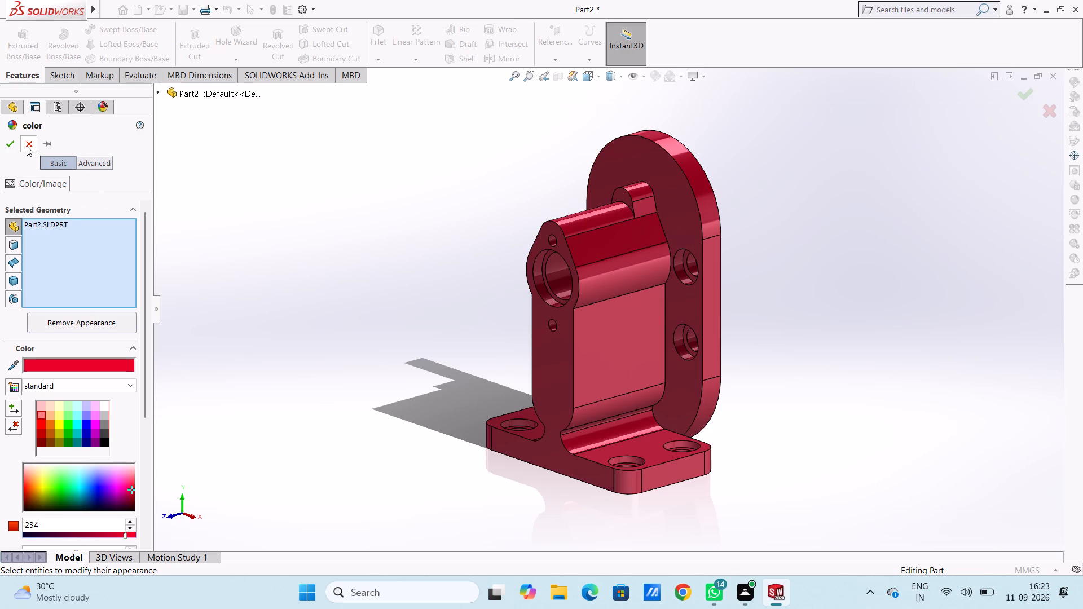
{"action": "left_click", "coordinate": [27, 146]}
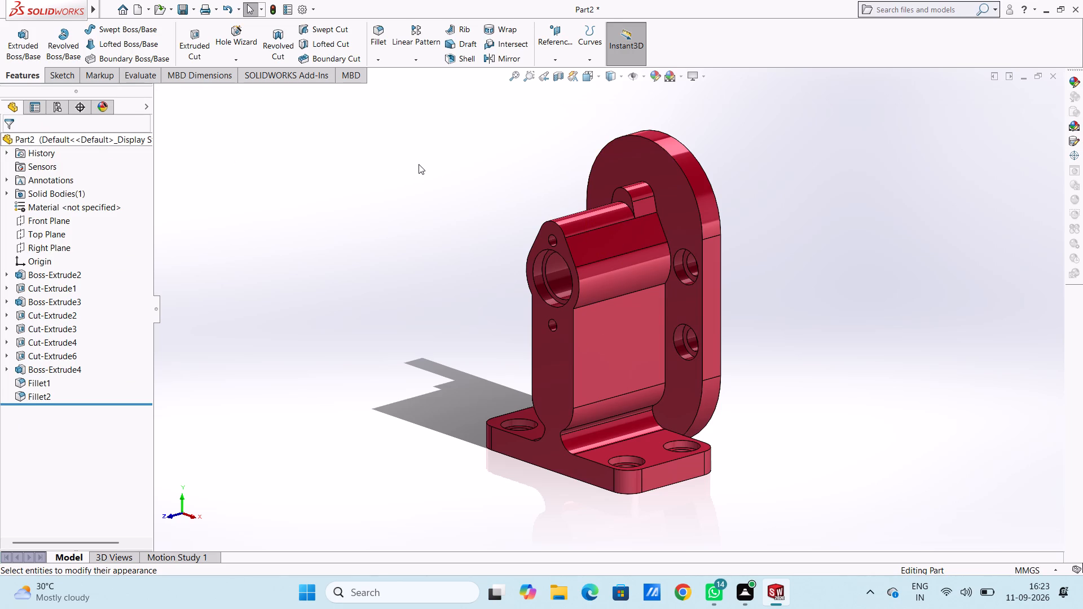
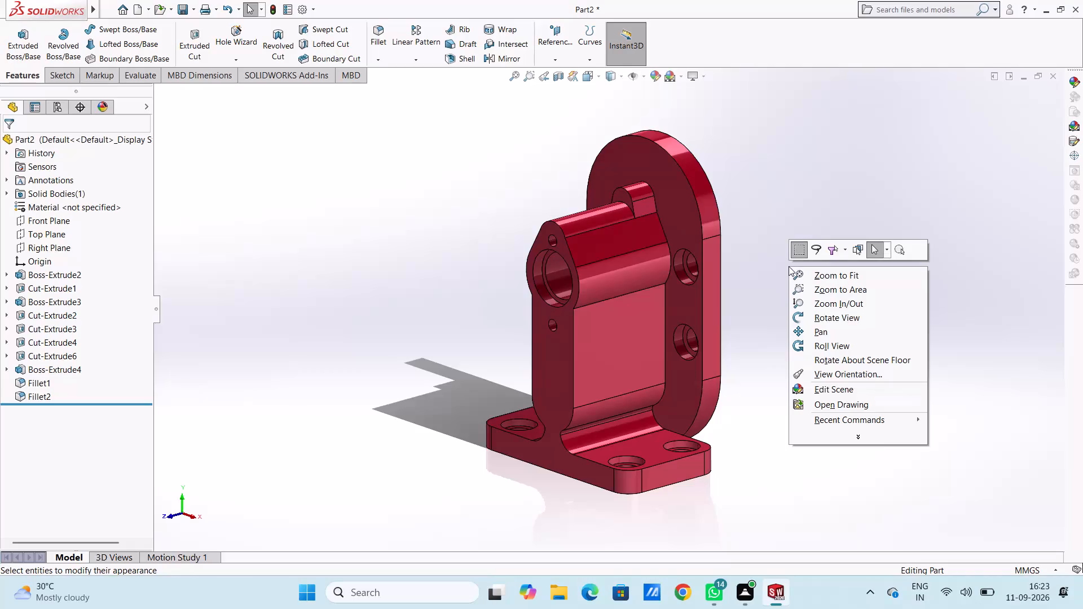
Examine the coloured bracket from the front, back, side and top, checking which of its holes pass through.
{"action": "left_click", "coordinate": [814, 326]}
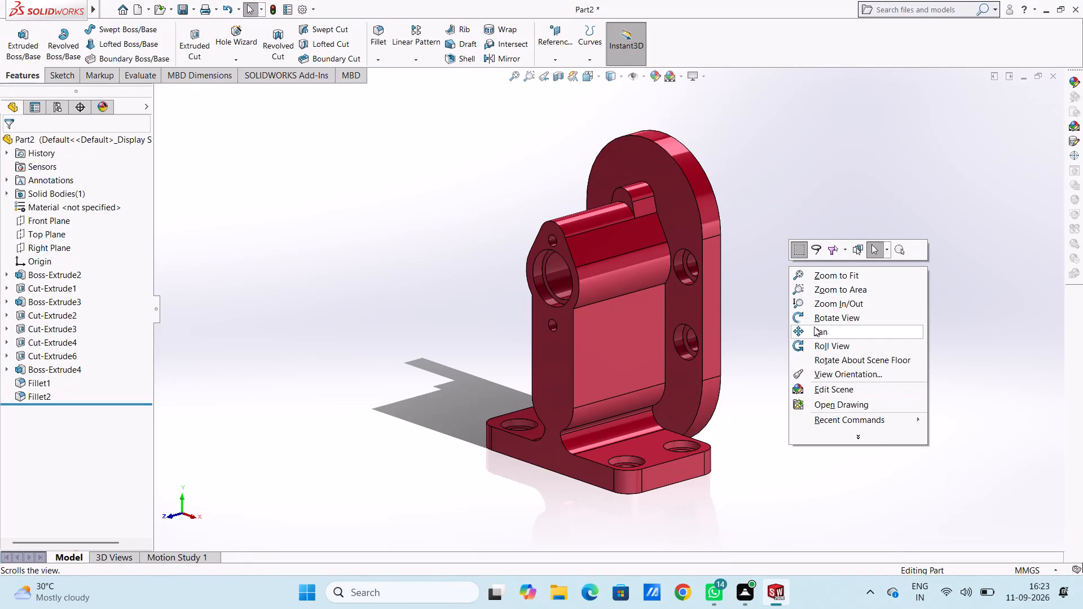
{"action": "left_click_drag", "start_coordinate": [802, 330], "coordinate": [680, 334]}
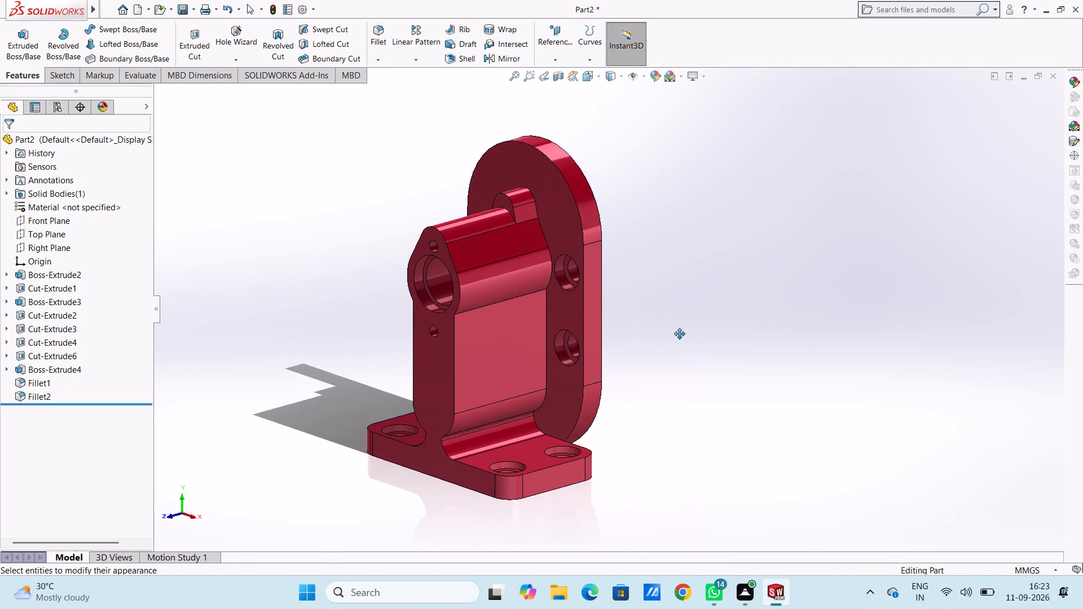
{"action": "left_click_drag", "start_coordinate": [680, 334], "coordinate": [839, 333]}
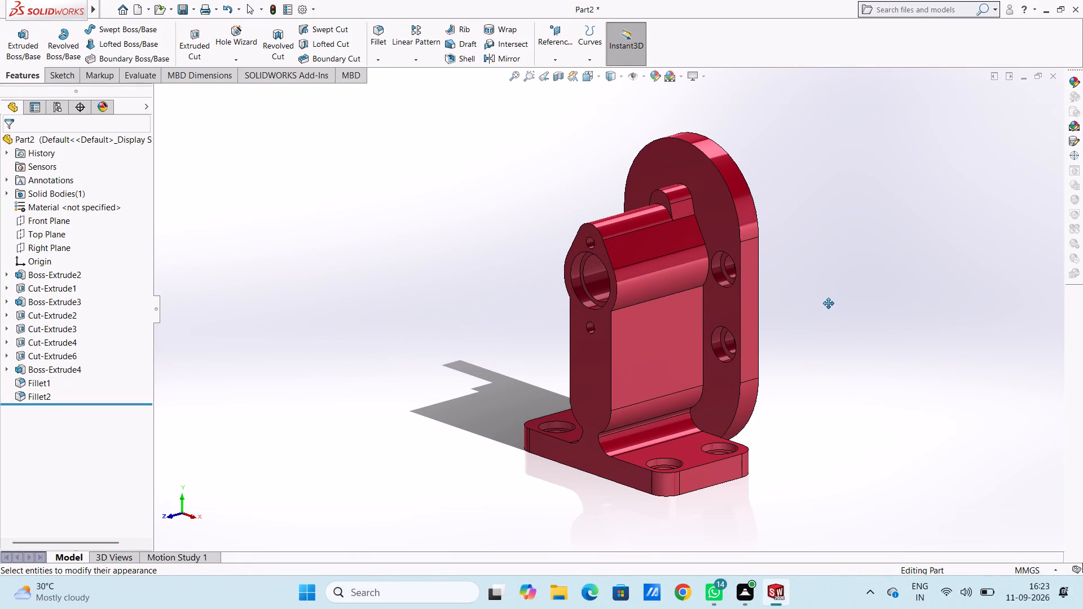
{"action": "key", "text": "Escape"}
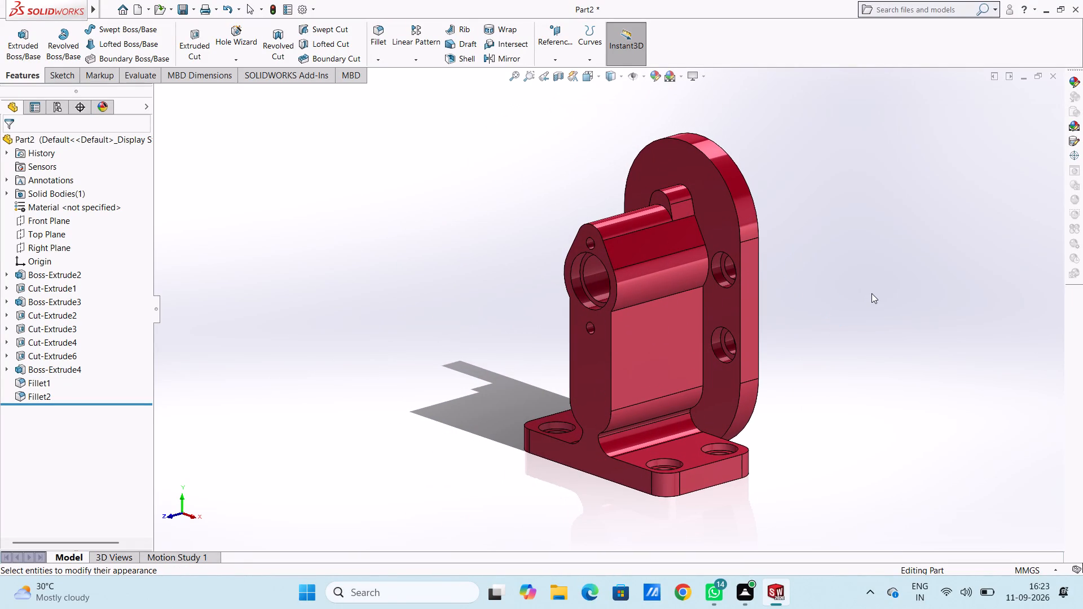
{"action": "right_click", "coordinate": [871, 293]}
{"action": "left_click", "coordinate": [910, 345]}
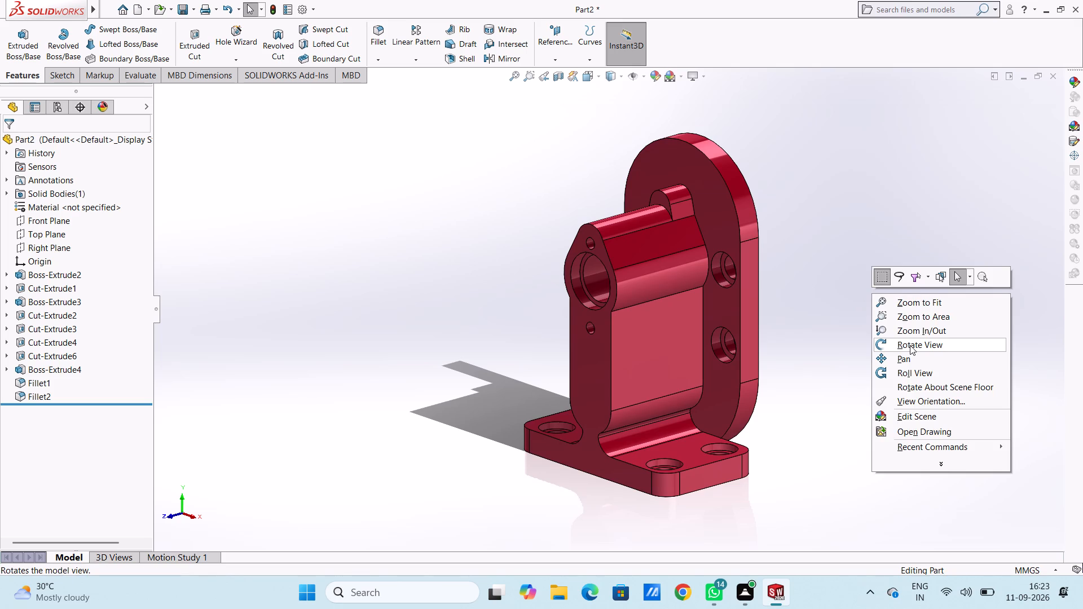
{"action": "left_click_drag", "start_coordinate": [833, 306], "coordinate": [912, 336]}
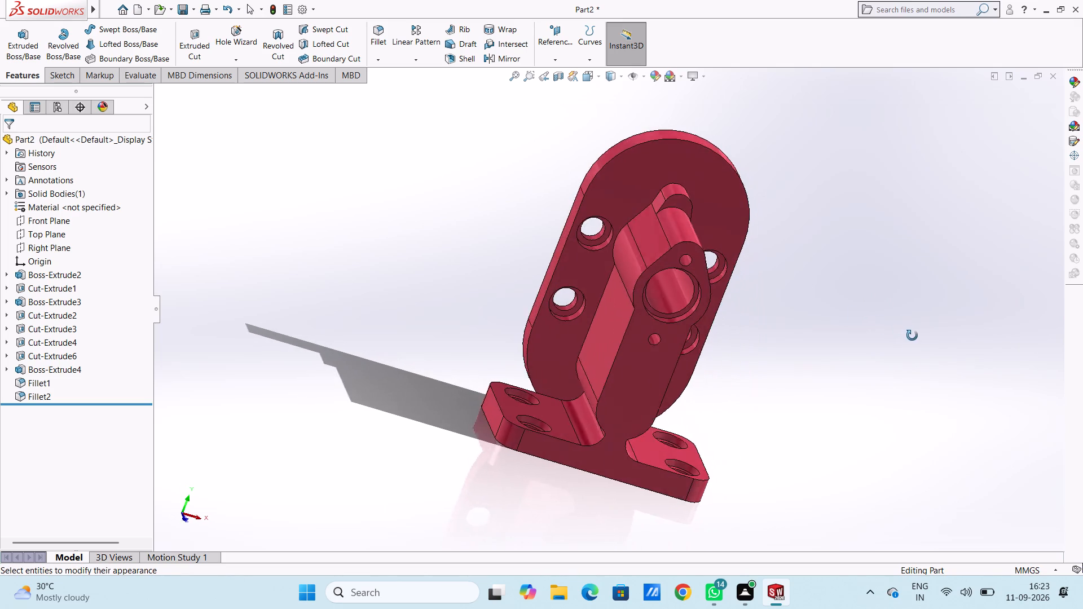
{"action": "left_click_drag", "start_coordinate": [912, 336], "coordinate": [749, 250]}
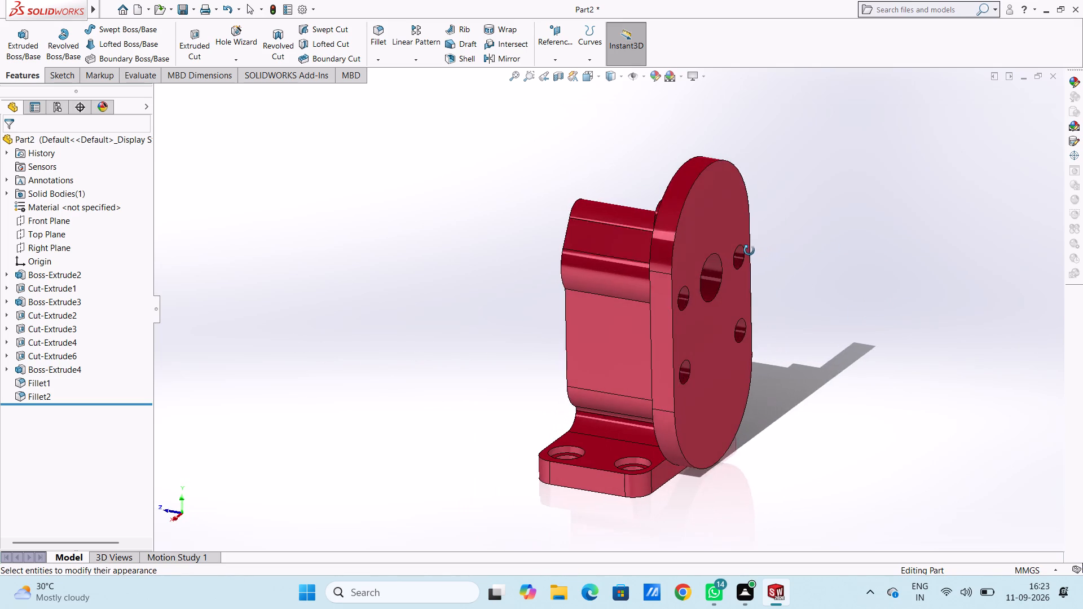
{"action": "left_click_drag", "start_coordinate": [749, 250], "coordinate": [929, 280]}
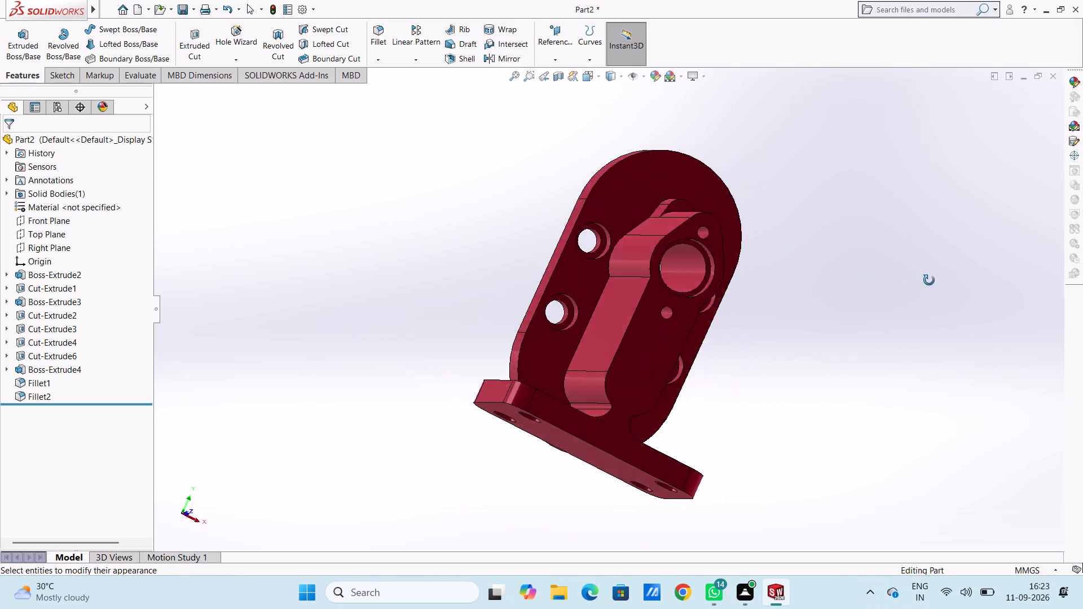
{"action": "left_click_drag", "start_coordinate": [929, 280], "coordinate": [902, 293]}
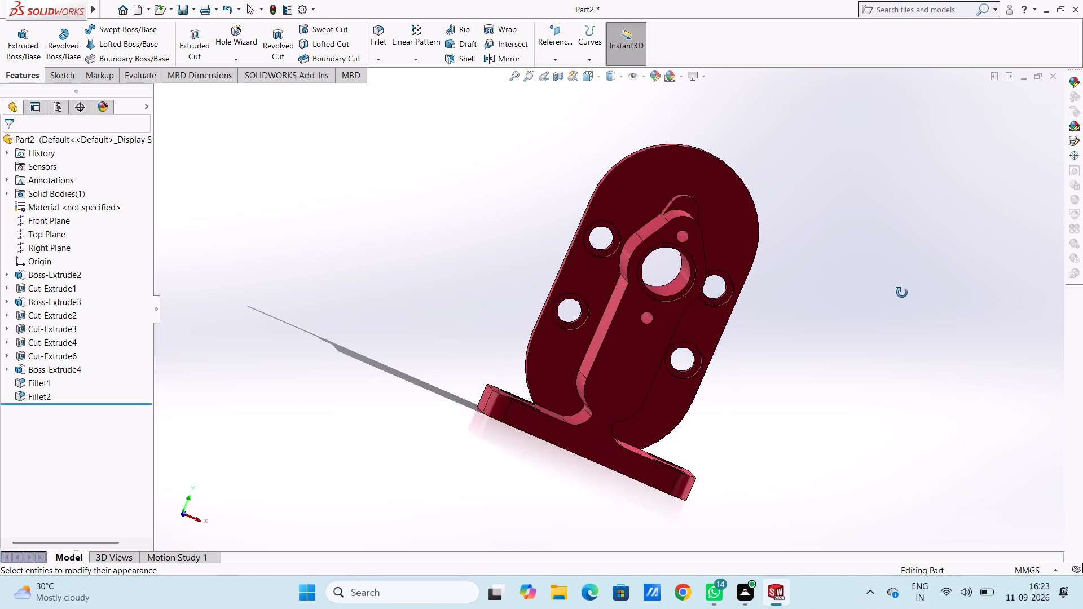
{"action": "left_click_drag", "start_coordinate": [902, 293], "coordinate": [670, 220]}
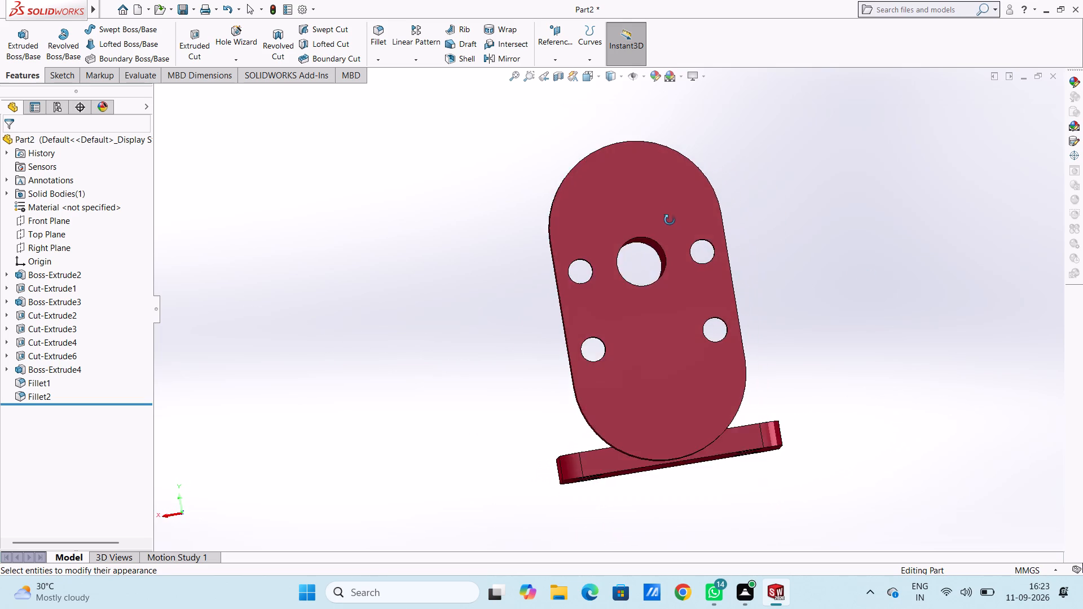
{"action": "left_click_drag", "start_coordinate": [670, 220], "coordinate": [835, 186]}
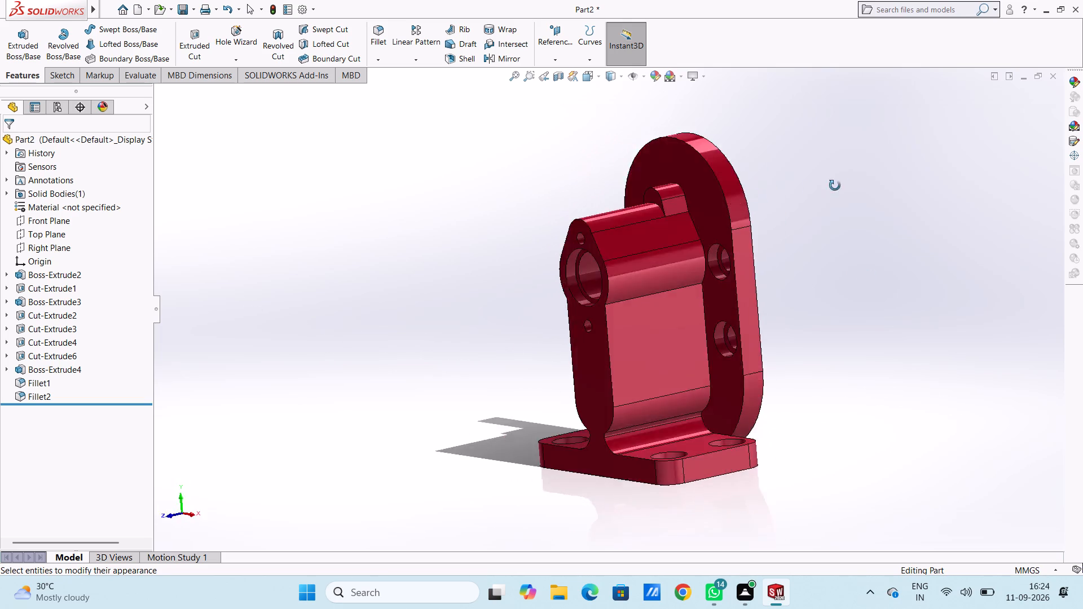
{"action": "left_click_drag", "start_coordinate": [835, 186], "coordinate": [892, 171]}
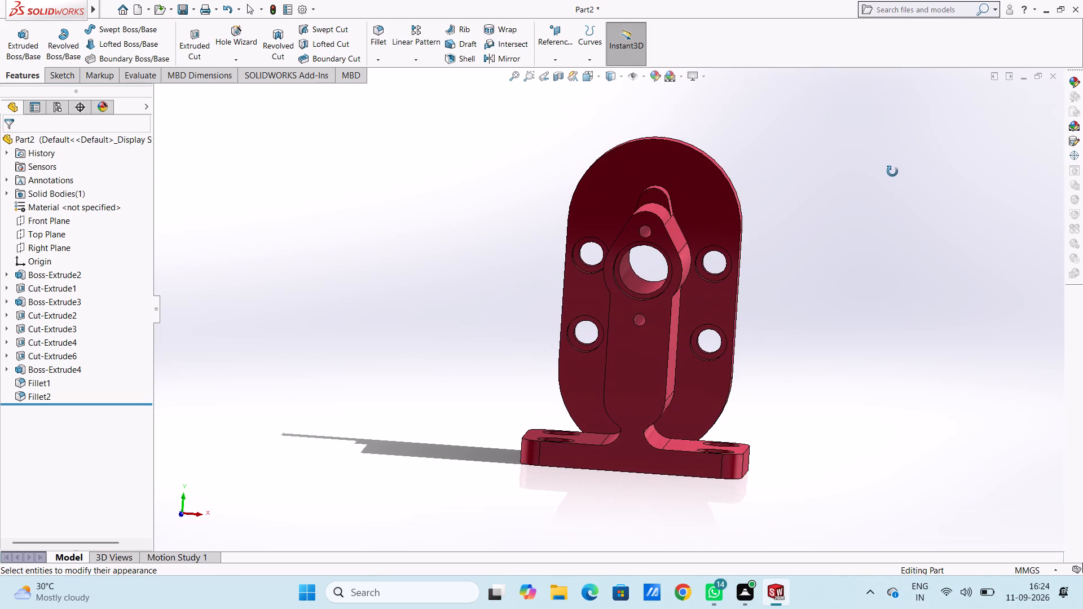
{"action": "left_click_drag", "start_coordinate": [892, 171], "coordinate": [882, 181]}
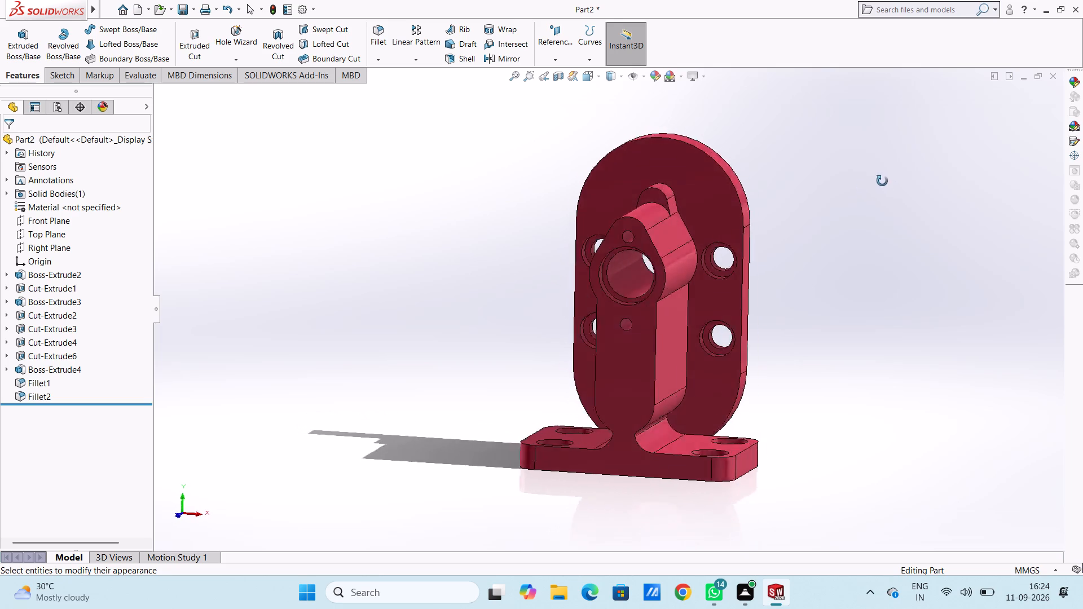
{"action": "left_click_drag", "start_coordinate": [882, 181], "coordinate": [823, 293]}
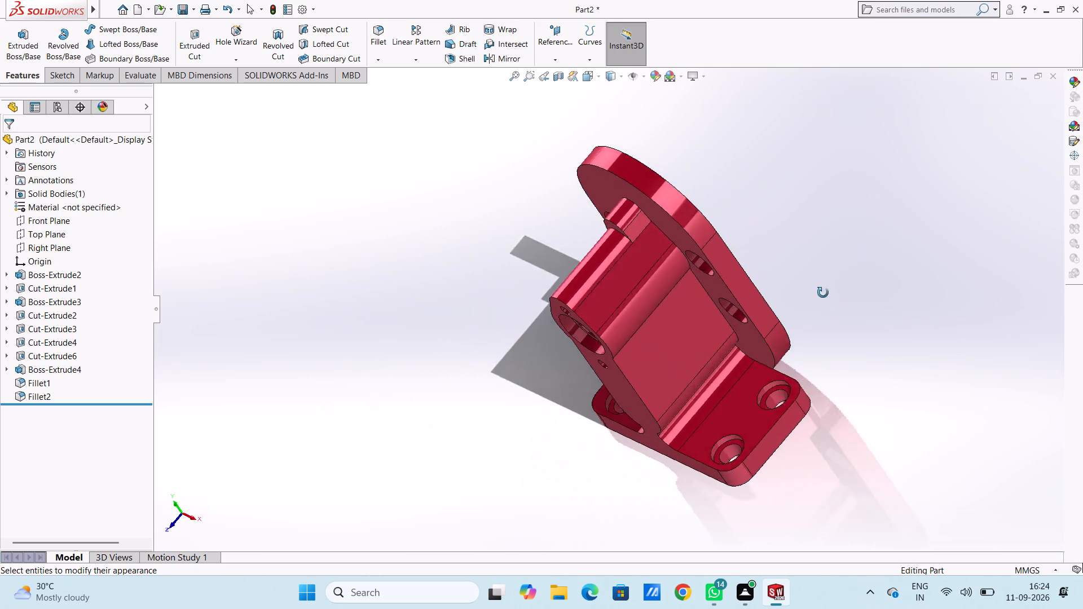
{"action": "left_click_drag", "start_coordinate": [823, 293], "coordinate": [865, 291]}
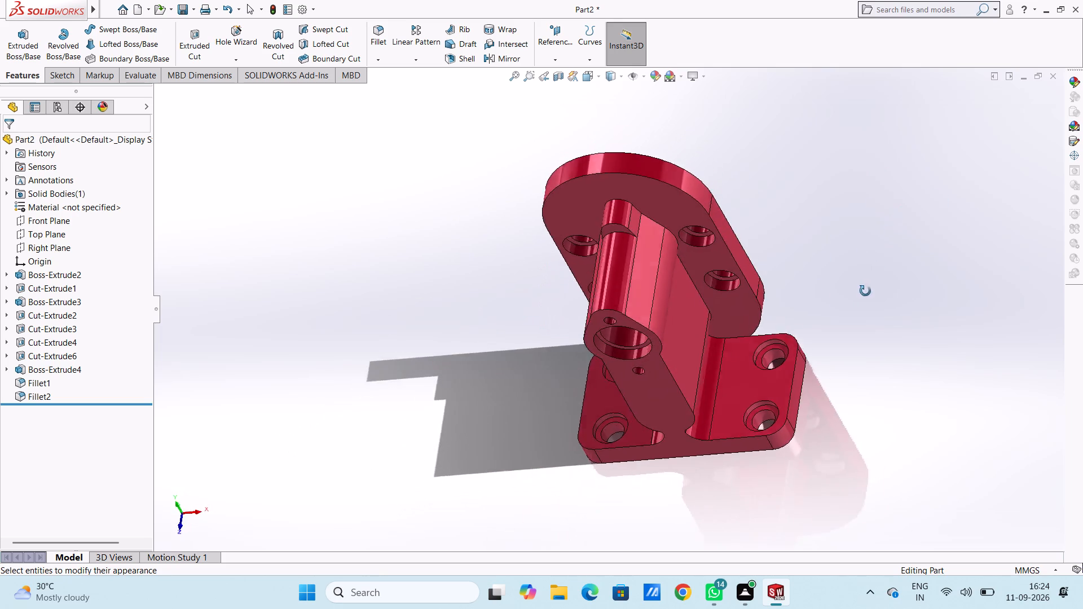
{"action": "left_click_drag", "start_coordinate": [865, 291], "coordinate": [889, 180]}
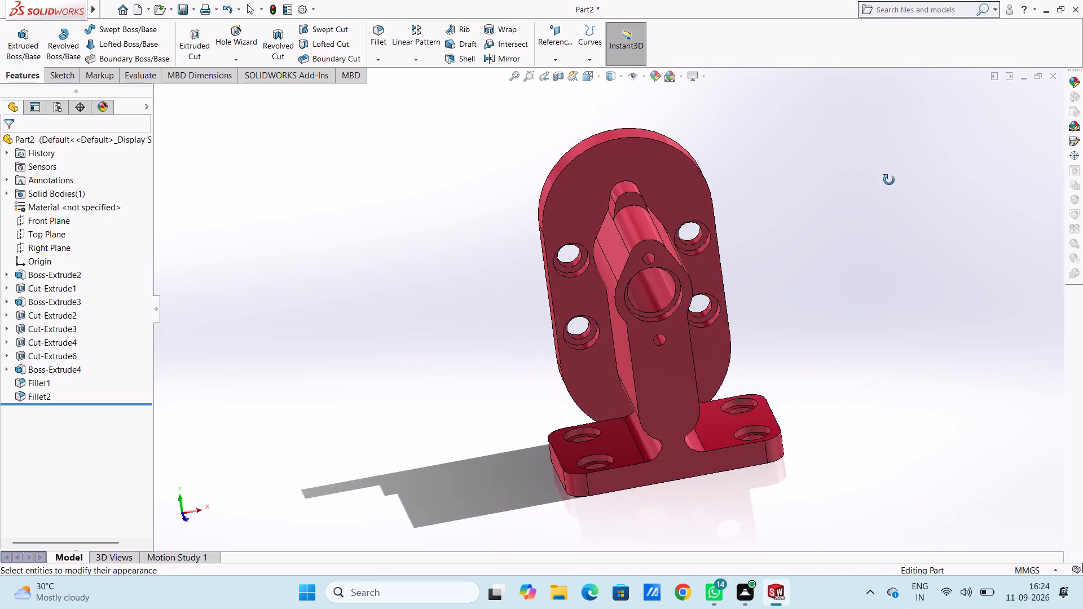
{"action": "left_click_drag", "start_coordinate": [889, 180], "coordinate": [888, 180]}
{"action": "key", "text": "Escape"}
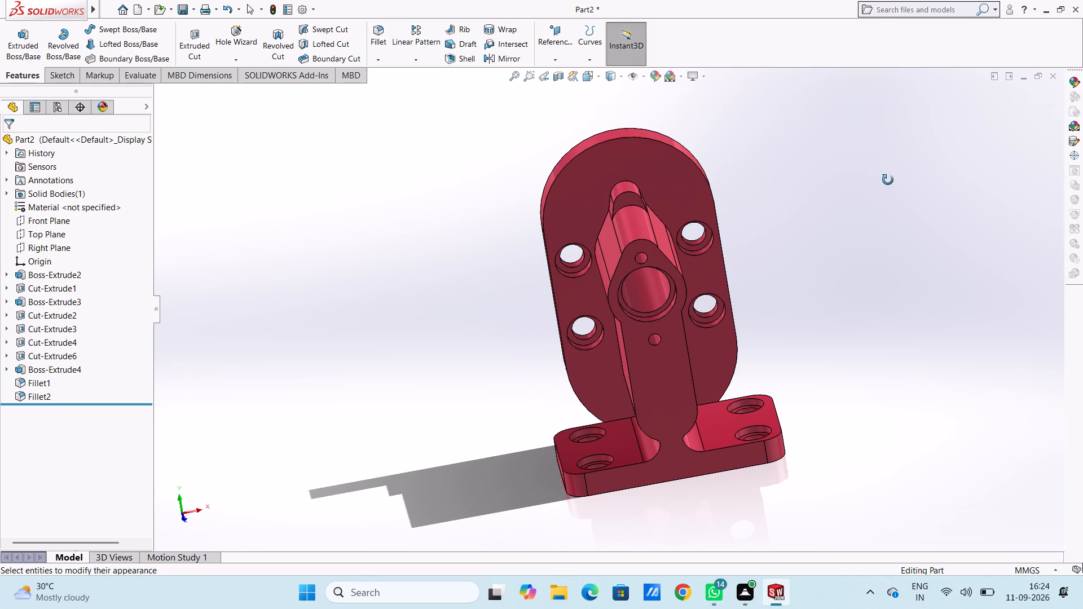
On the boss's front face, sketch two circles of 2.5 mm radius over the small holes above and below the main bore.
{"action": "key", "text": "ctrl+1"}
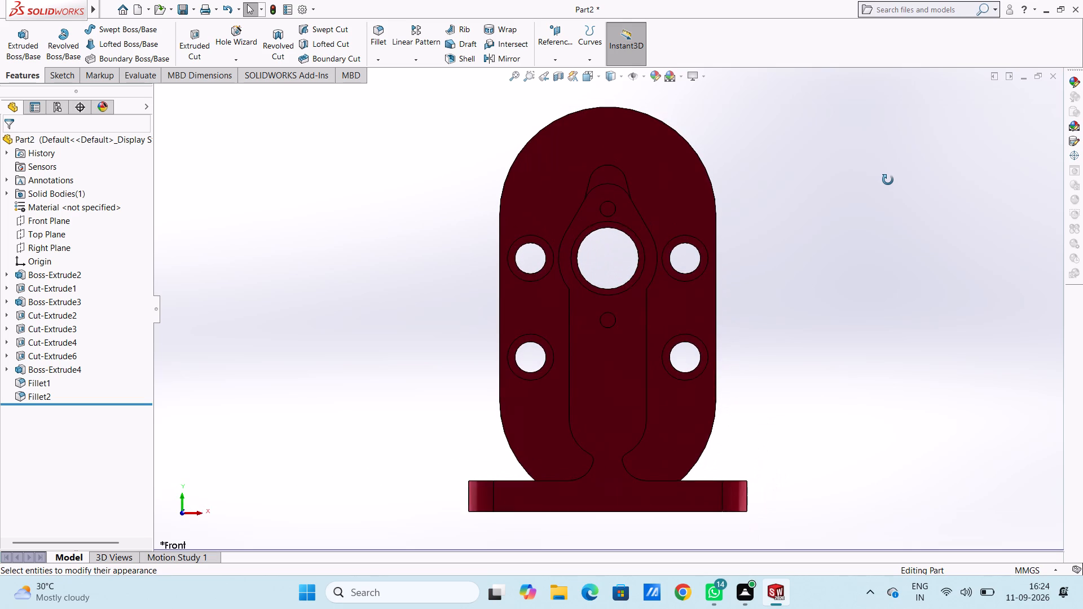
{"action": "left_click", "coordinate": [624, 211]}
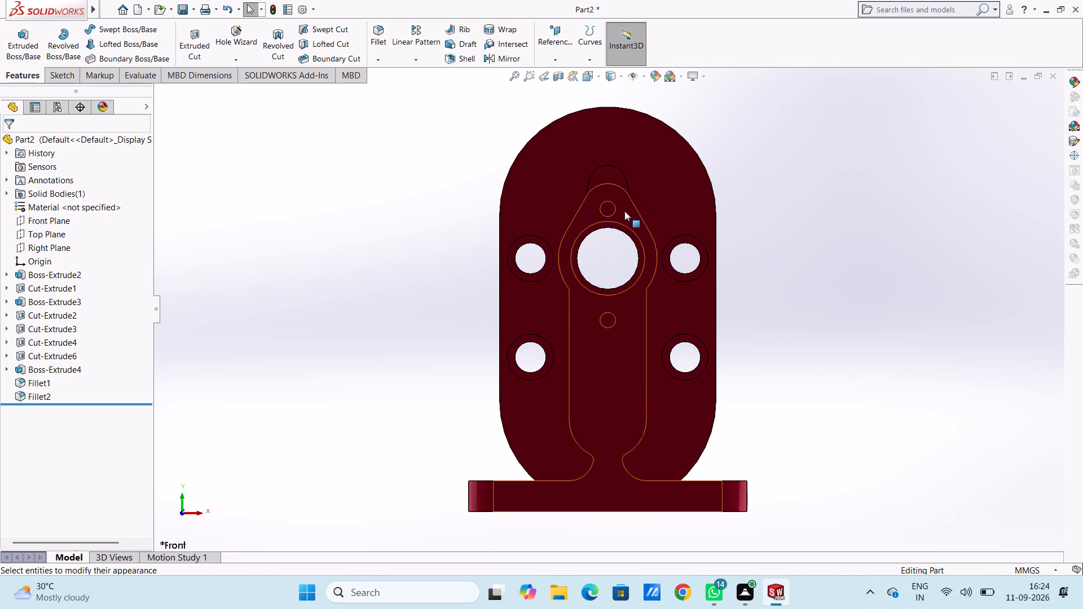
{"action": "left_click", "coordinate": [671, 180]}
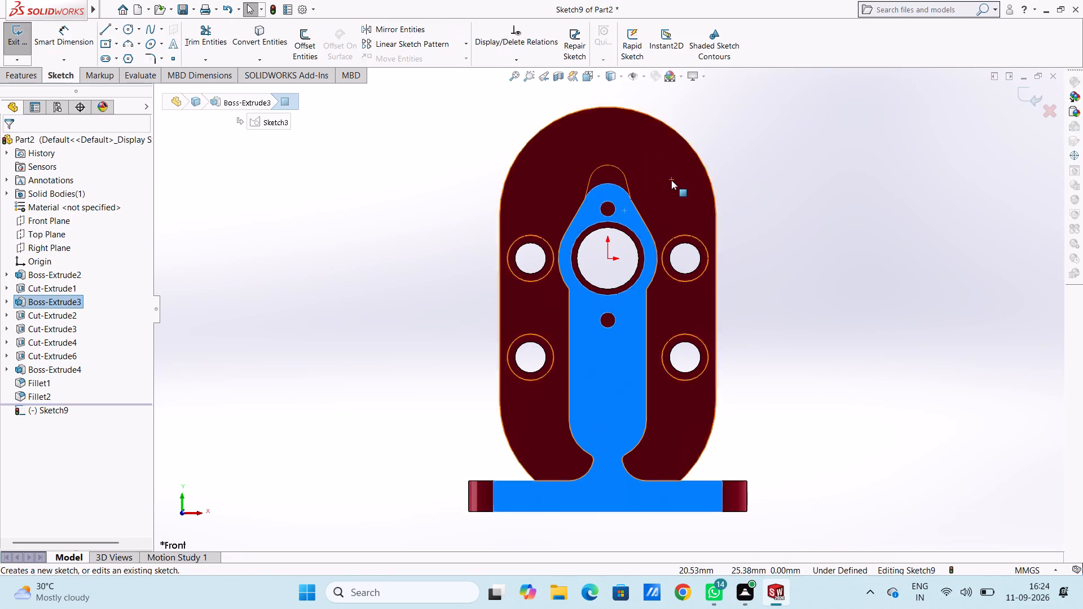
{"action": "left_click", "coordinate": [375, 253]}
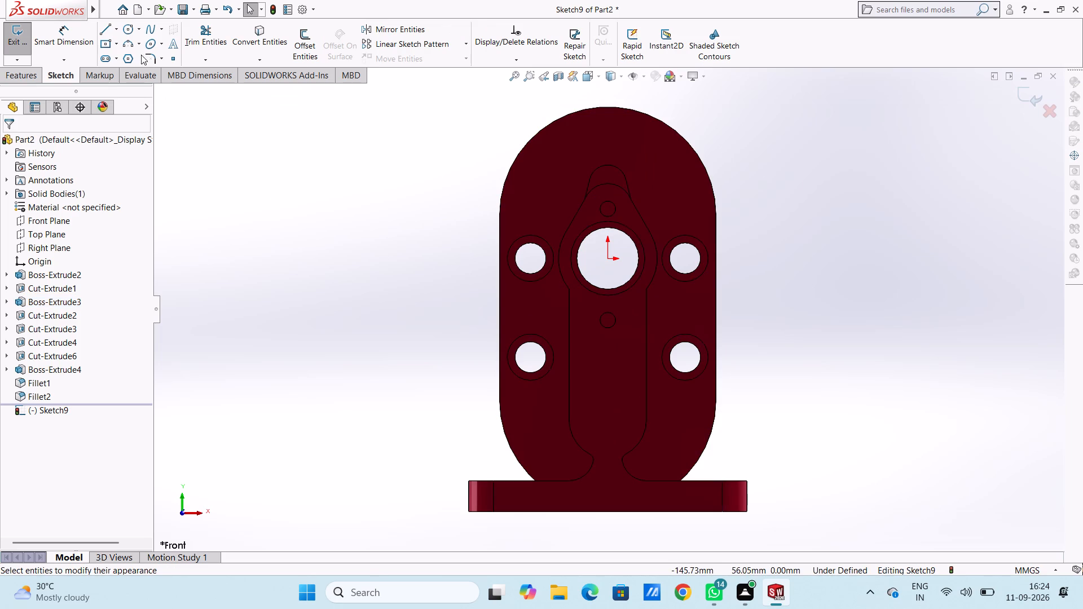
{"action": "left_click", "coordinate": [126, 31]}
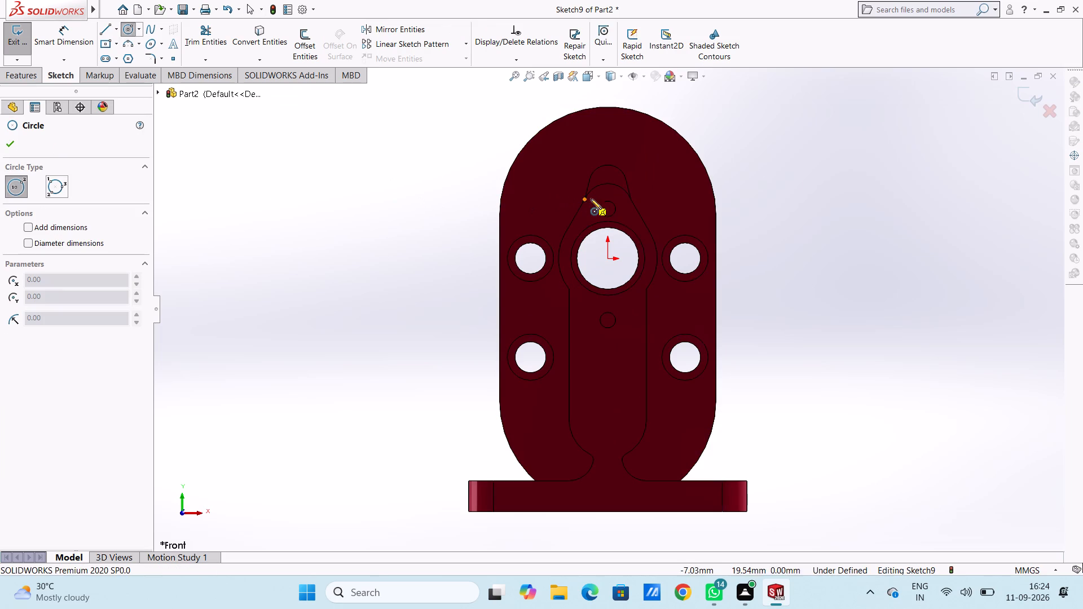
{"action": "left_click", "coordinate": [608, 210]}
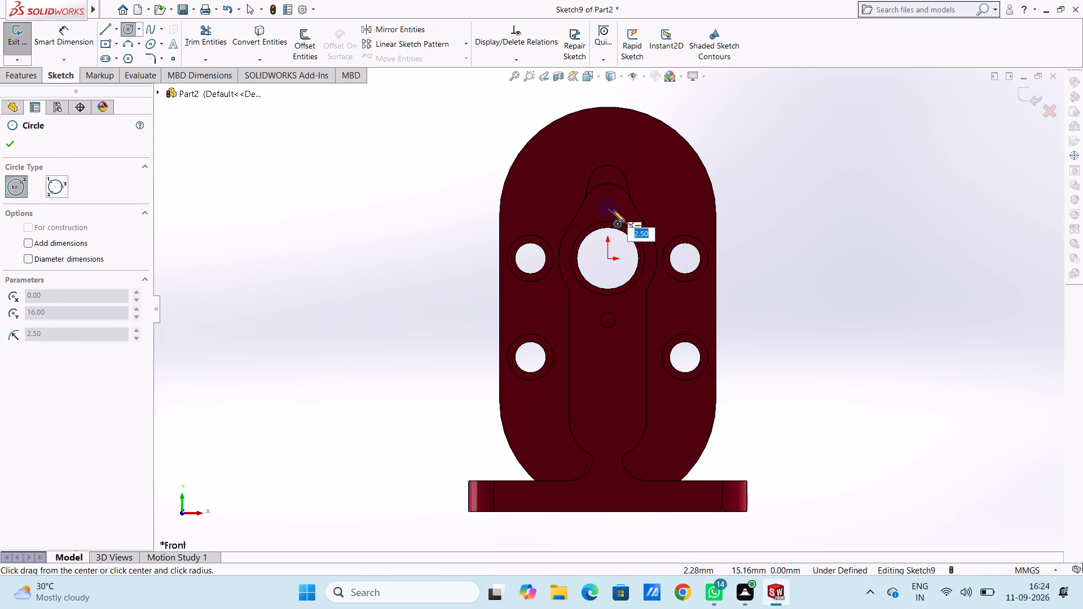
{"action": "left_click", "coordinate": [617, 214]}
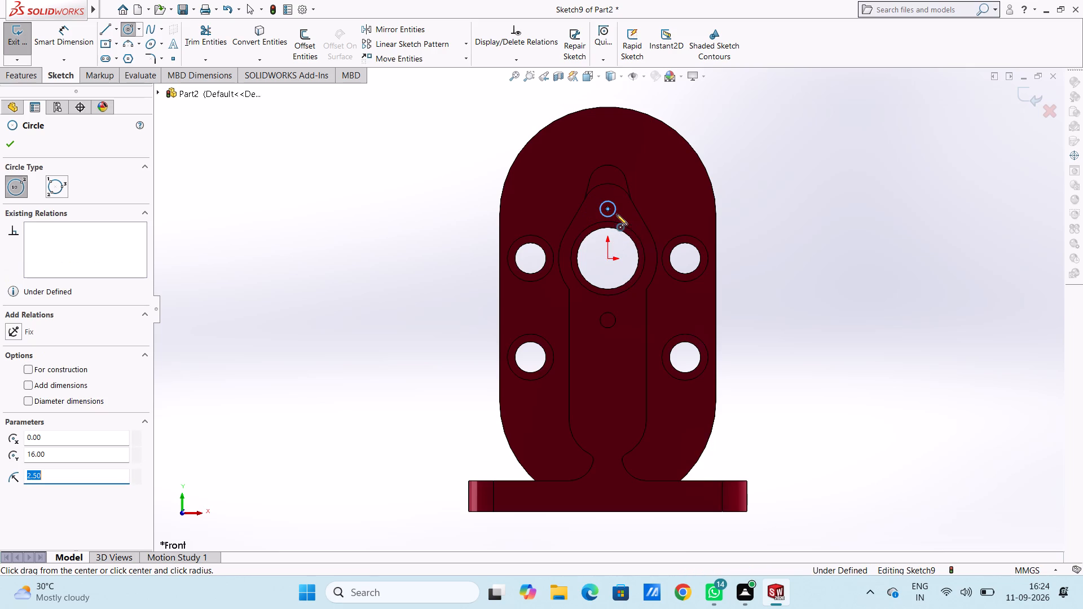
{"action": "left_click", "coordinate": [607, 322]}
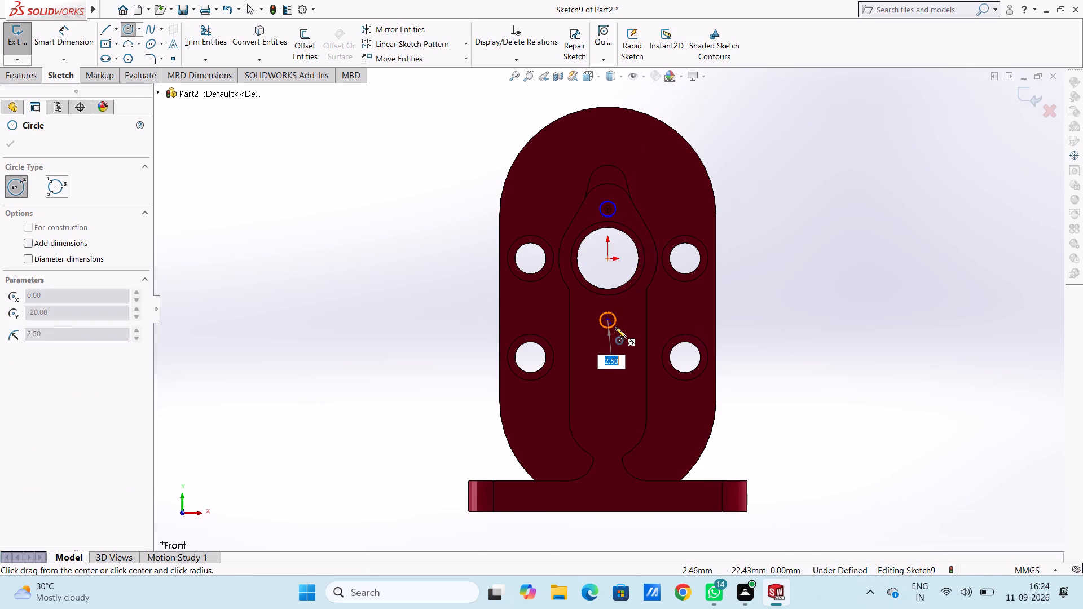
{"action": "left_click", "coordinate": [614, 328]}
{"action": "key", "text": "Escape"}
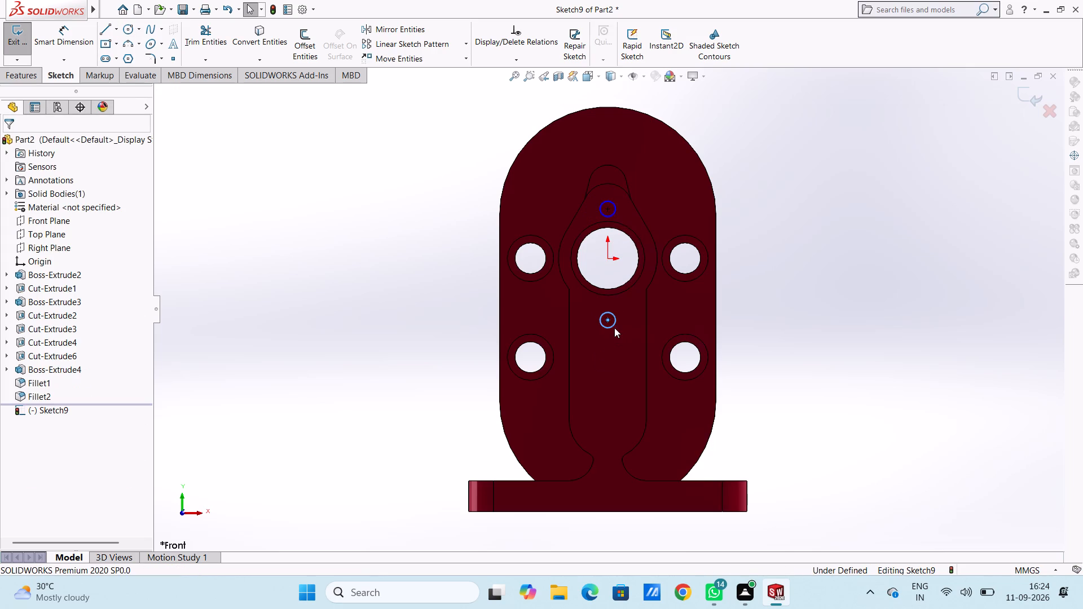
Cut-extrude the two small circles Through All.
{"action": "key", "text": "ctrl+7"}
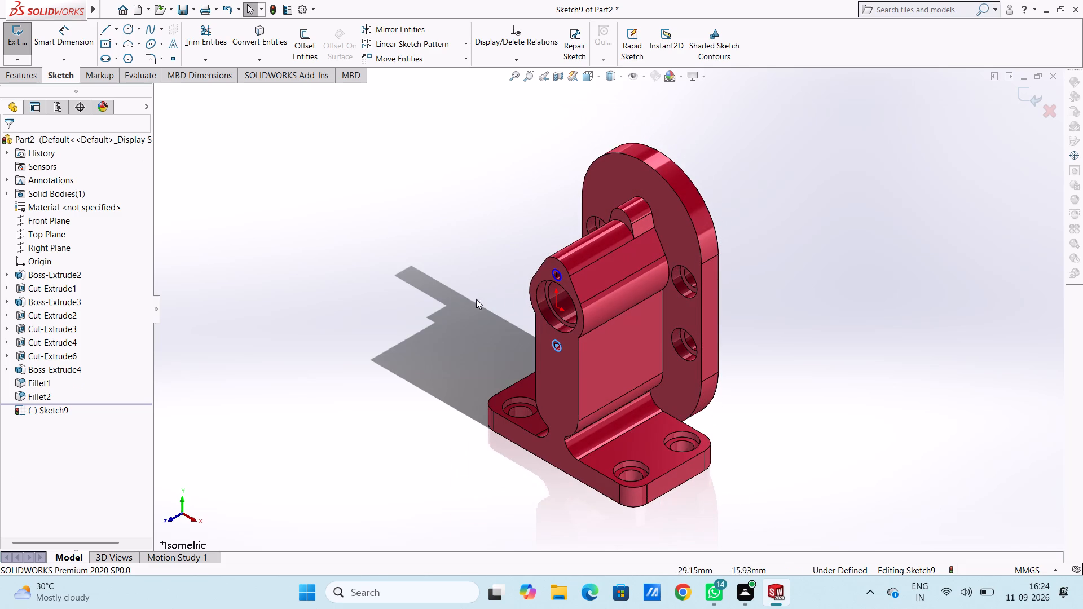
{"action": "left_click", "coordinate": [26, 73]}
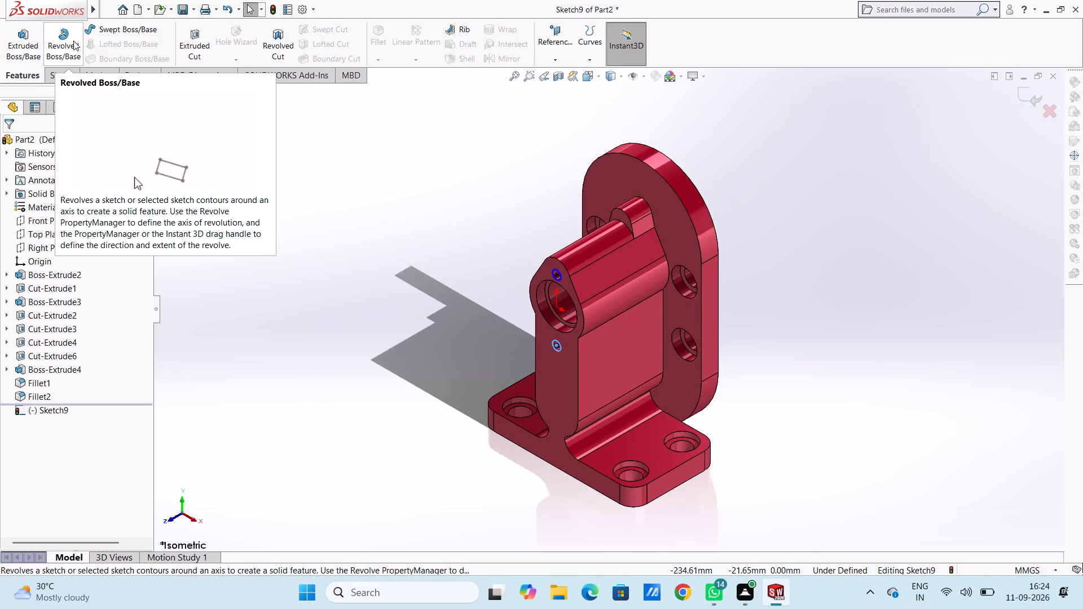
{"action": "left_click", "coordinate": [205, 37]}
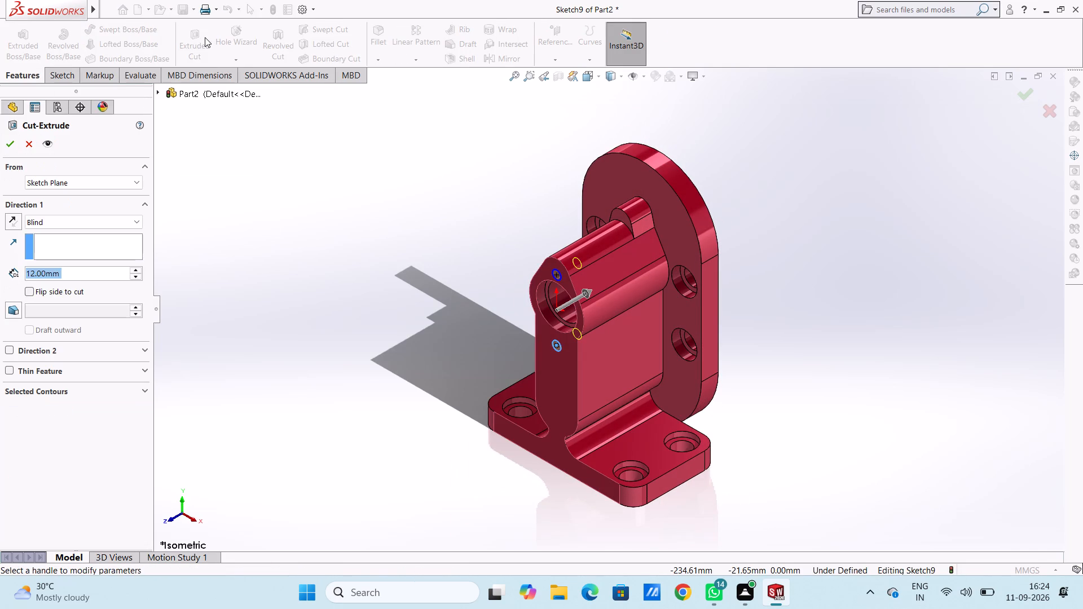
{"action": "left_click", "coordinate": [135, 215]}
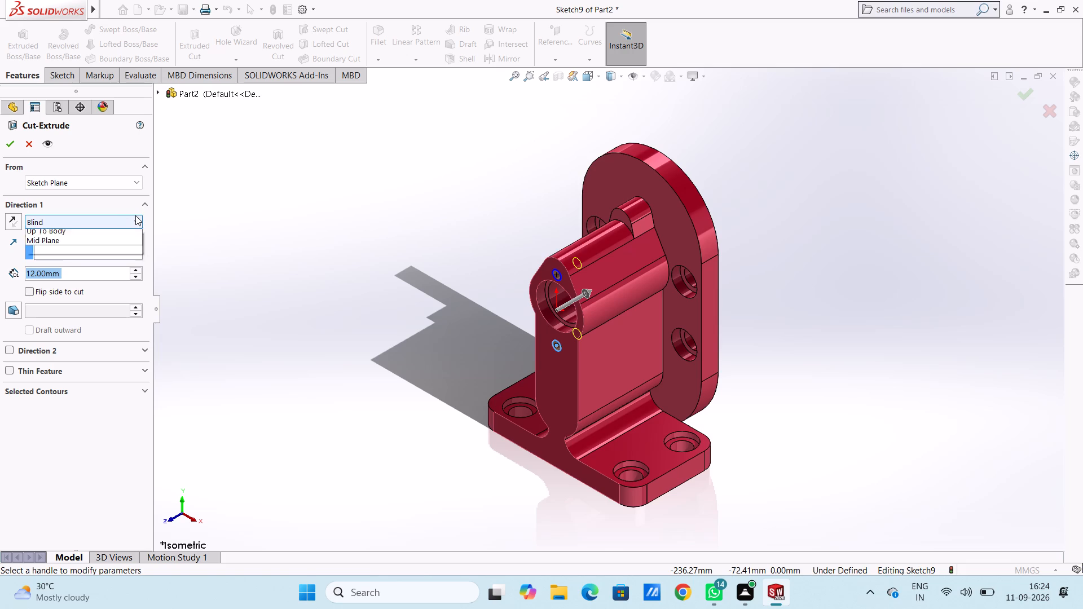
{"action": "left_click", "coordinate": [121, 245]}
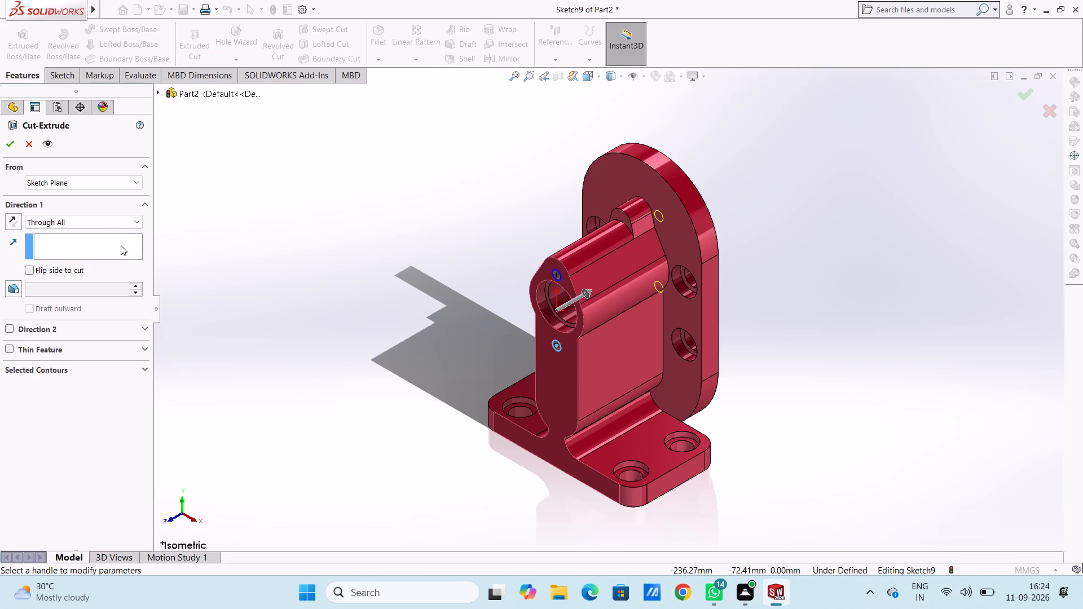
{"action": "left_click", "coordinate": [12, 146]}
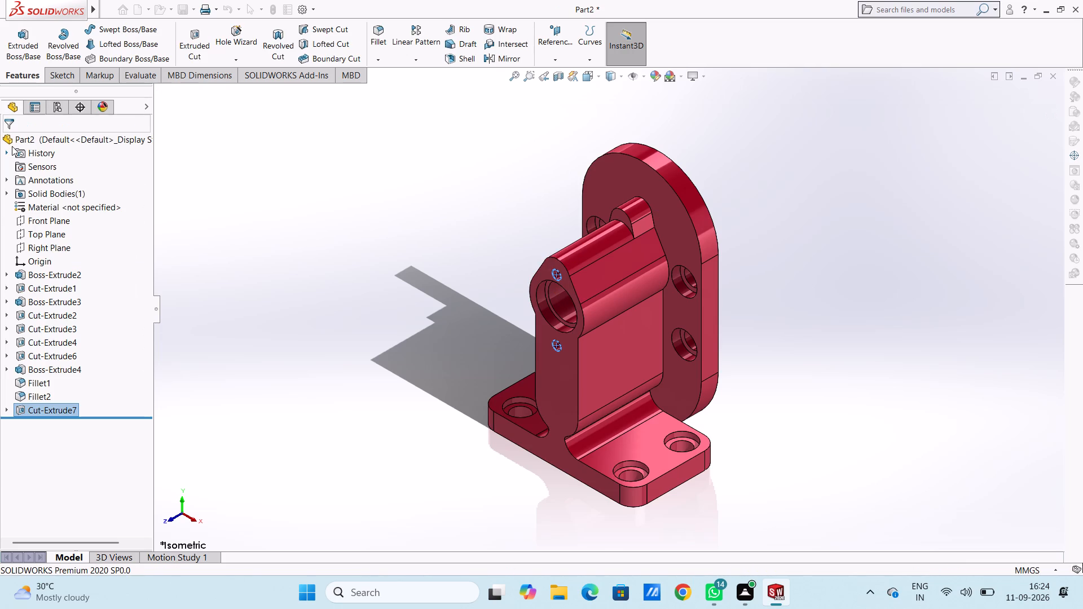
{"action": "left_click", "coordinate": [341, 227]}
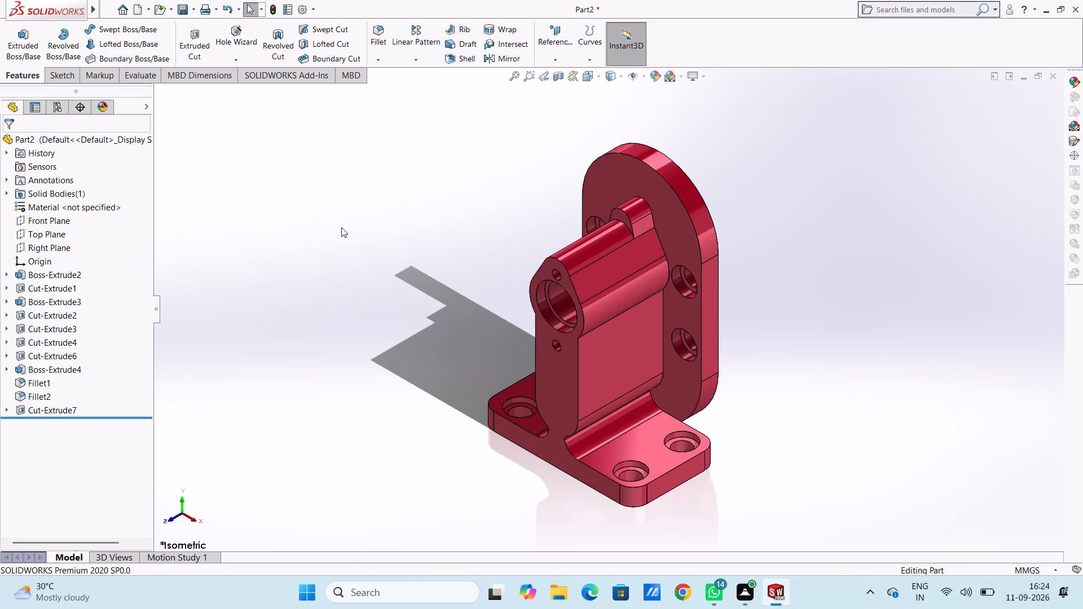
Save the part in the Documents folder as a SOLIDWORKS Part file named "gear pump base".
{"action": "key", "text": "ctrl+1"}
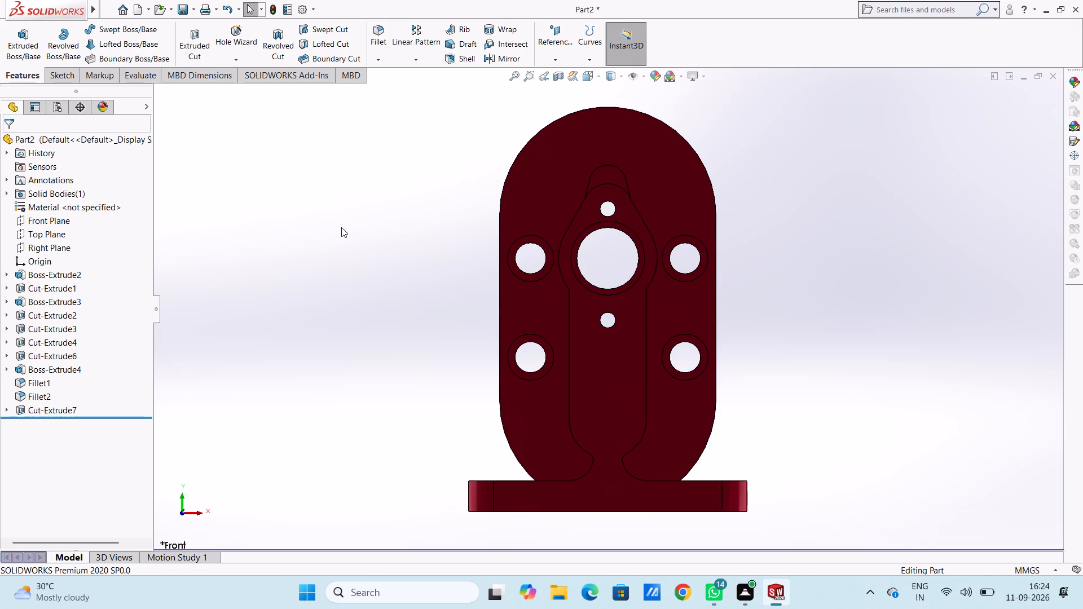
{"action": "key", "text": "ctrl+7"}
{"action": "key", "text": "ctrl+s"}
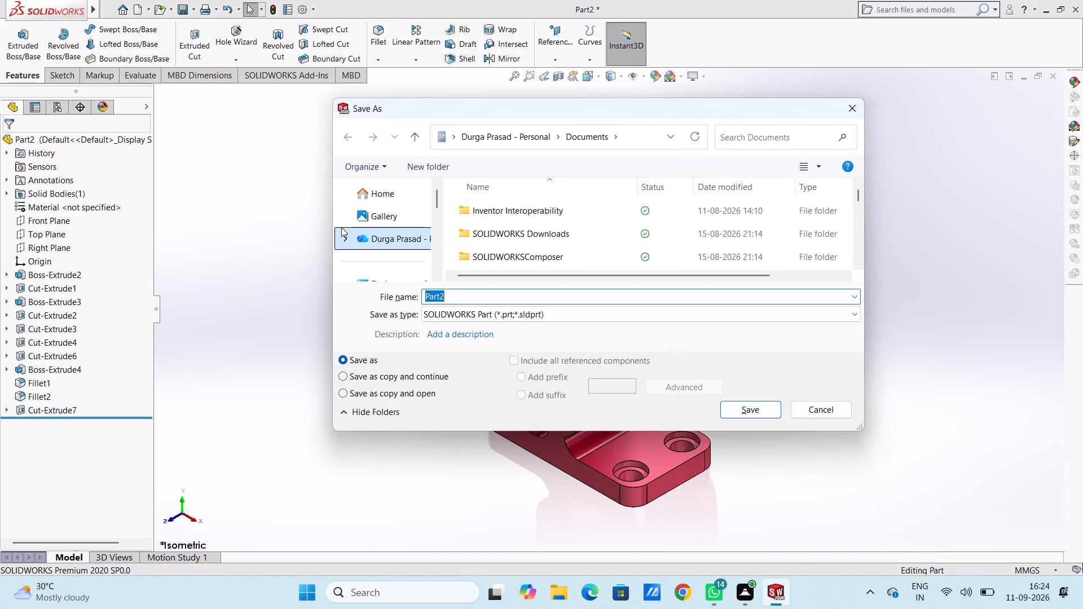
{"action": "type", "text": "gear"}
{"action": "key", "text": "space"}
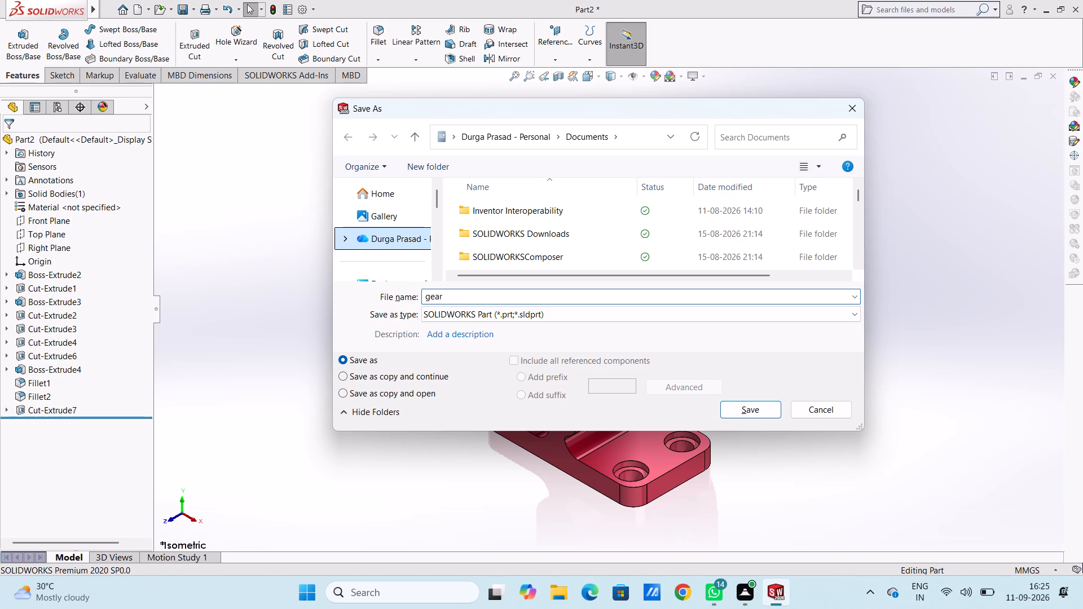
{"action": "type", "text": "pump"}
{"action": "key", "text": "space"}
{"action": "type", "text": "base"}
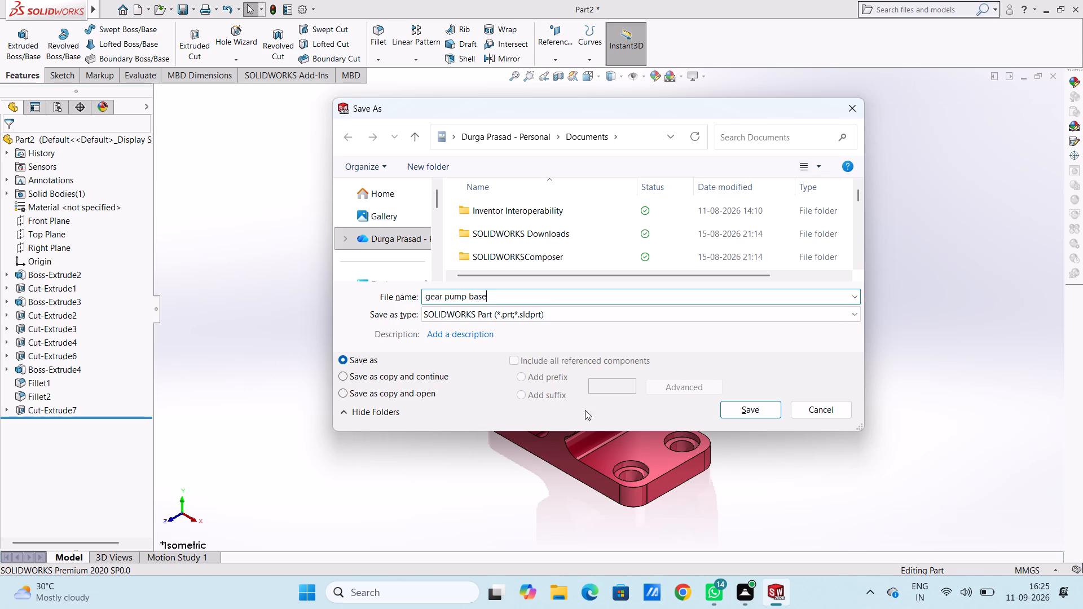
{"action": "left_click", "coordinate": [754, 409]}
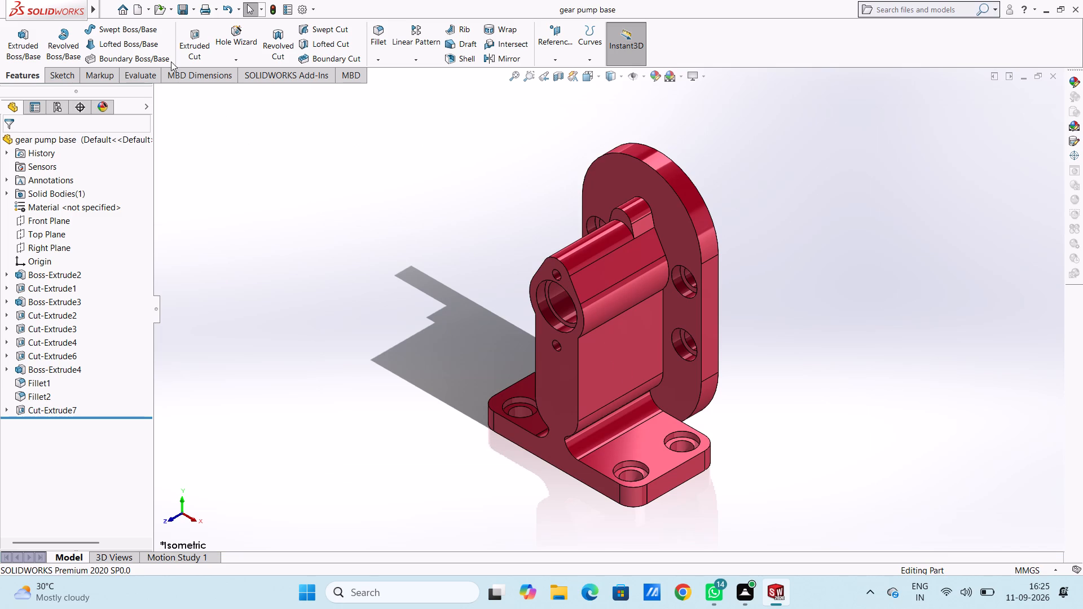
Save a PDF copy of the part in its isometric view, keeping the file name "gear pump base".
{"action": "left_click", "coordinate": [194, 12]}
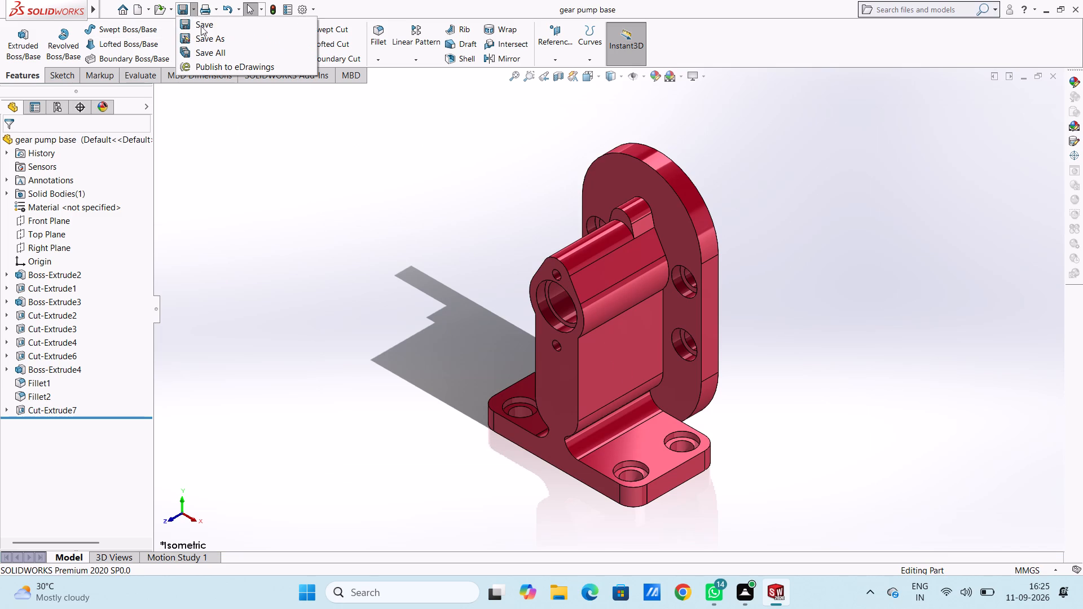
{"action": "left_click", "coordinate": [204, 37]}
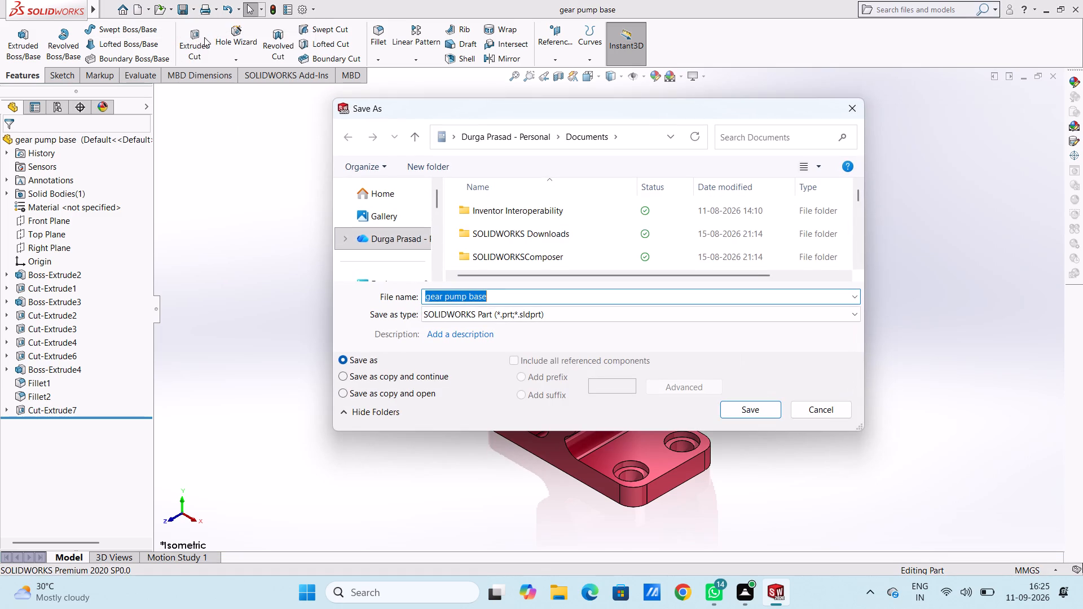
{"action": "left_click", "coordinate": [558, 313]}
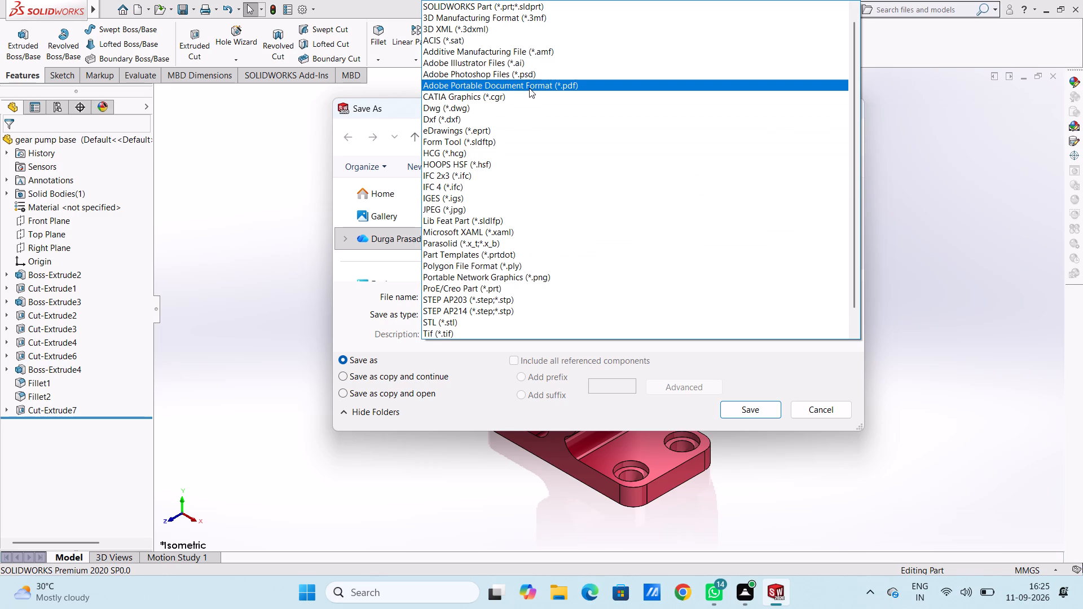
{"action": "left_click", "coordinate": [529, 88]}
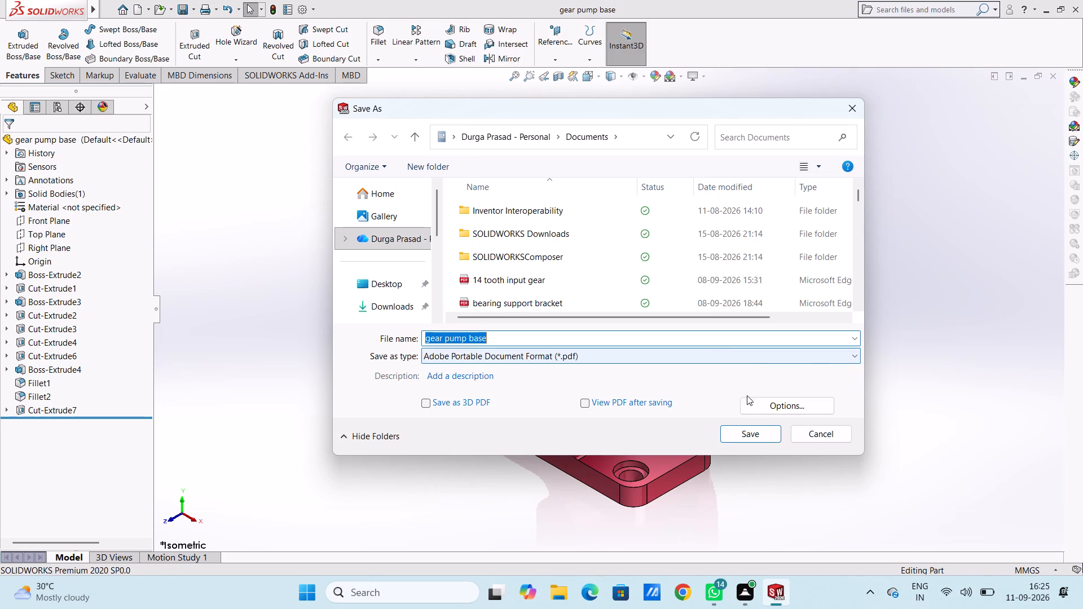
{"action": "left_click", "coordinate": [749, 432]}
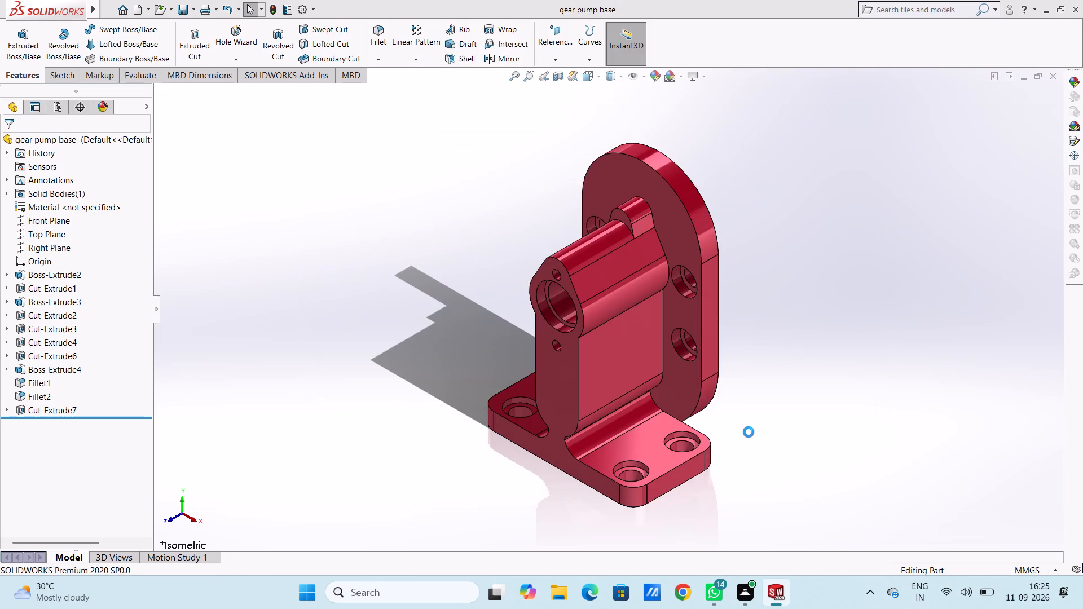